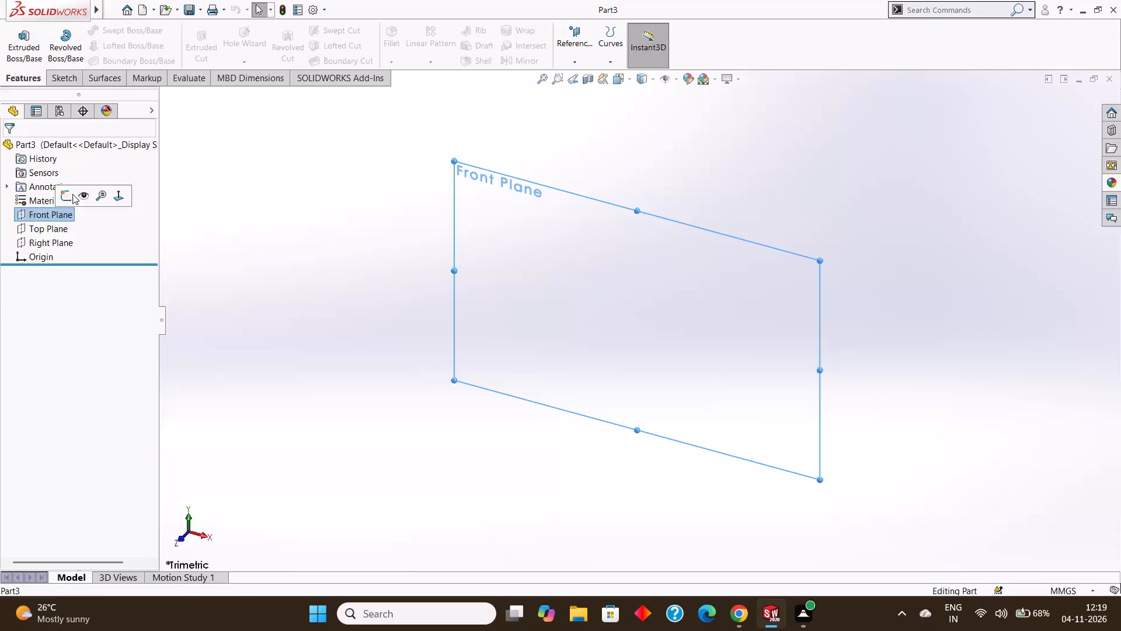
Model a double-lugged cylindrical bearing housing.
On the Front Plane, sketch a circle centred on the origin and set its radius to 50 mm.
left_click(71, 82)
left_click(133, 30)
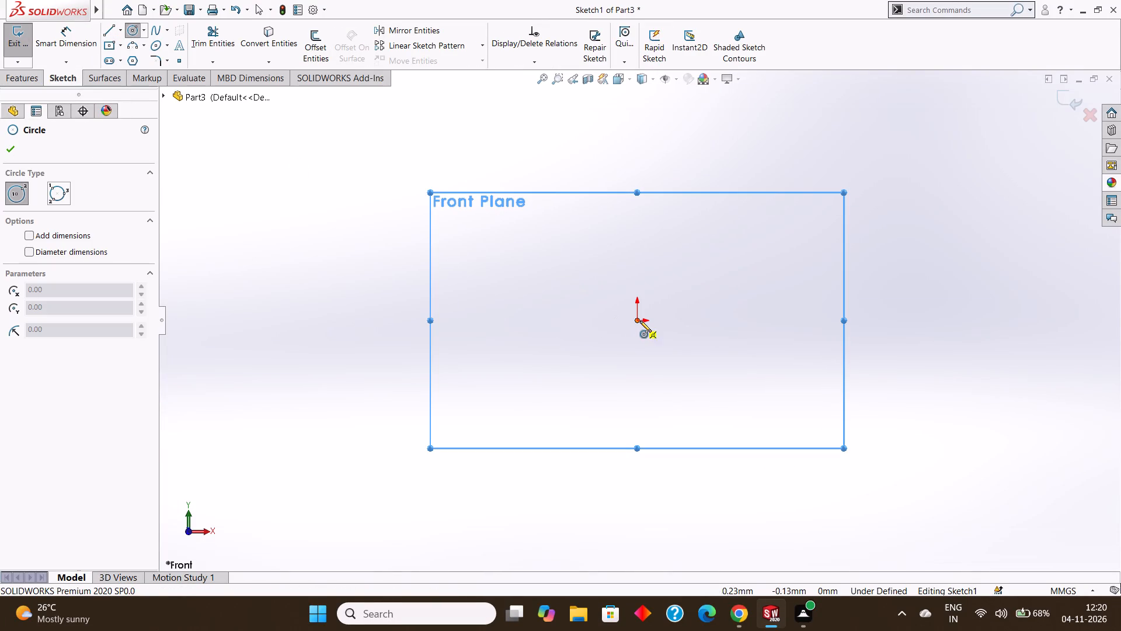
left_click_drag(640, 321, 658, 370)
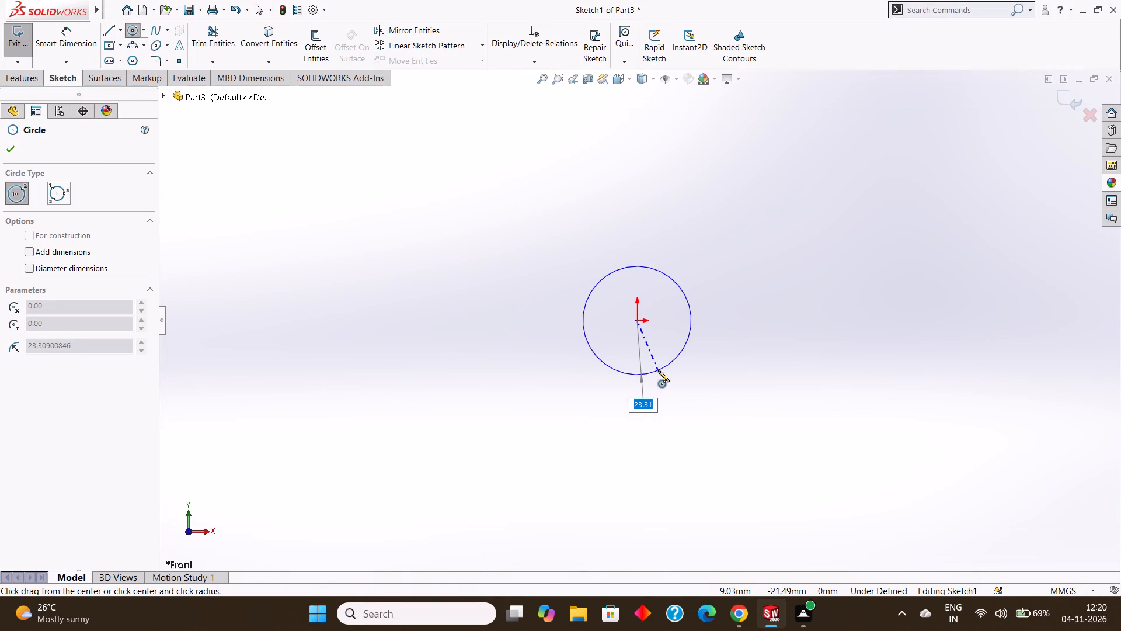
left_click_drag(658, 370, 659, 371)
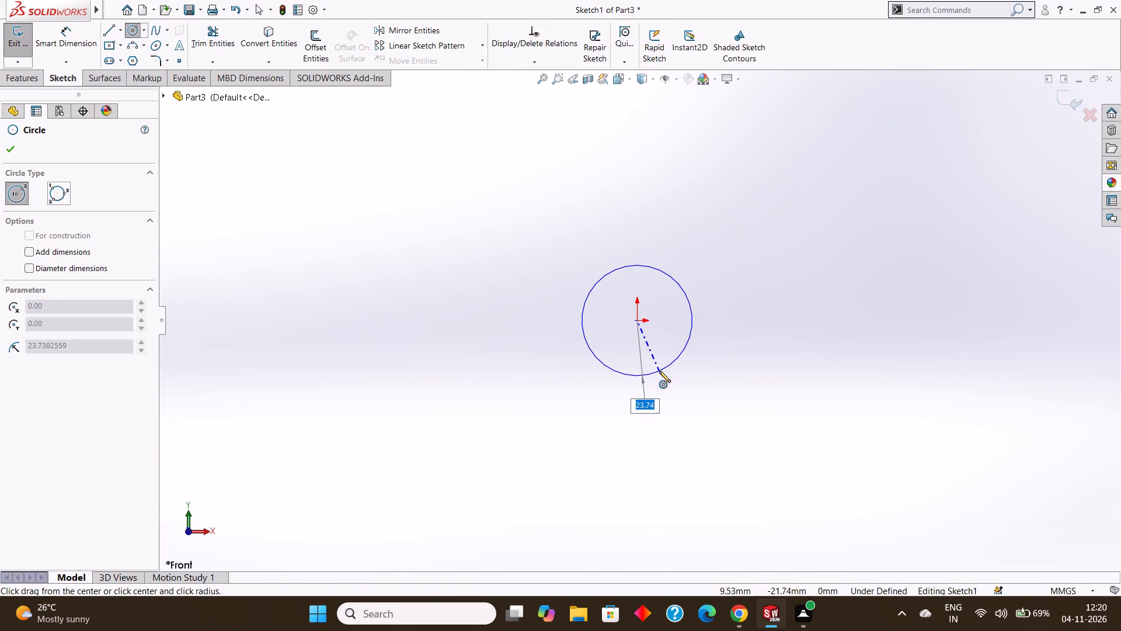
left_click_drag(659, 371, 657, 371)
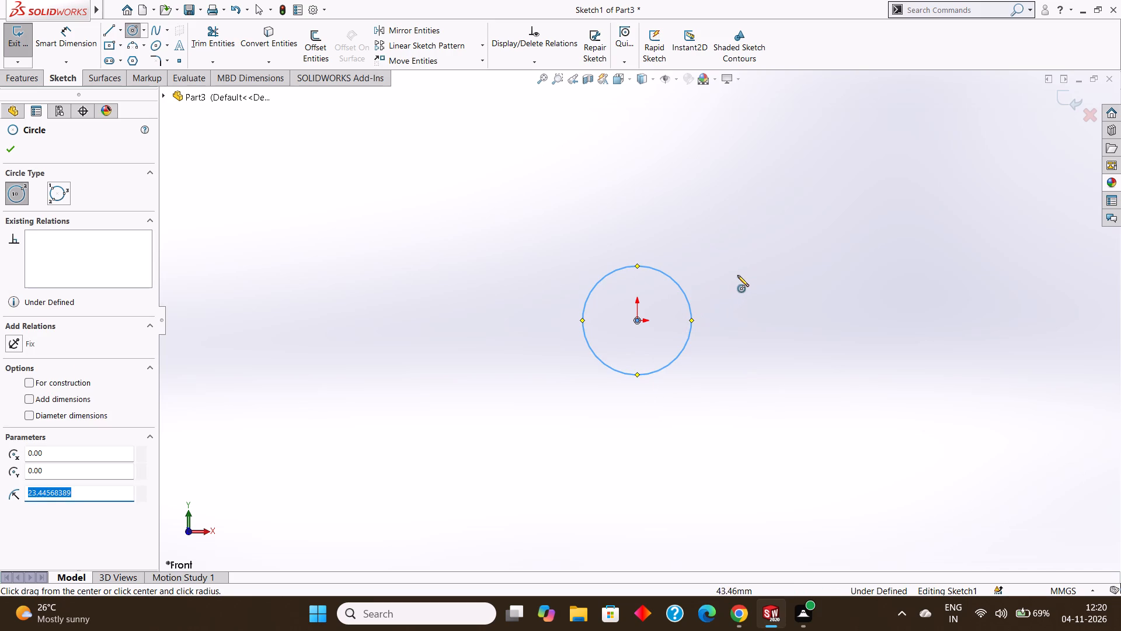
key("BackSpace")
type("50")
key("Return")
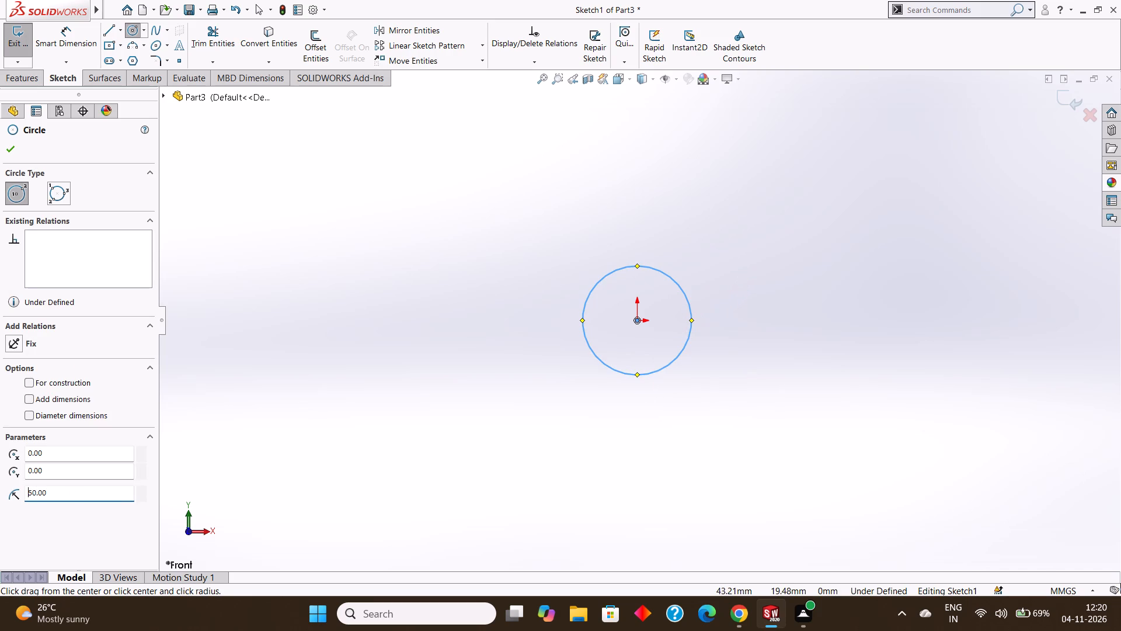
left_click(2, 150)
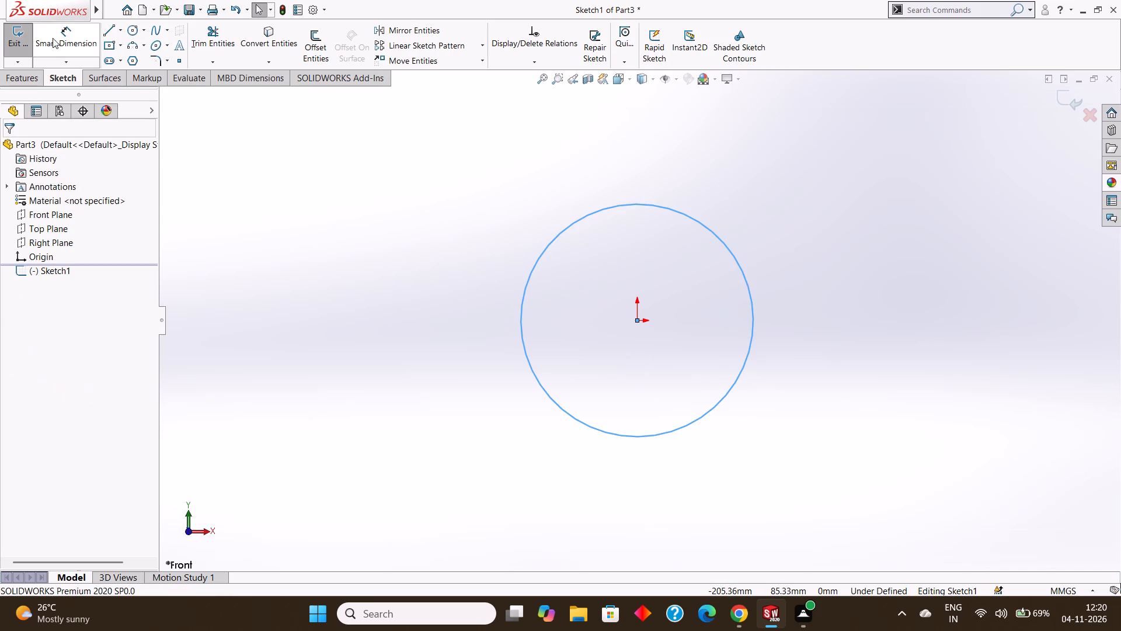
Add a diameter dimension of 100 mm to the sketched circle.
left_click(57, 35)
left_click(647, 203)
left_click(941, 268)
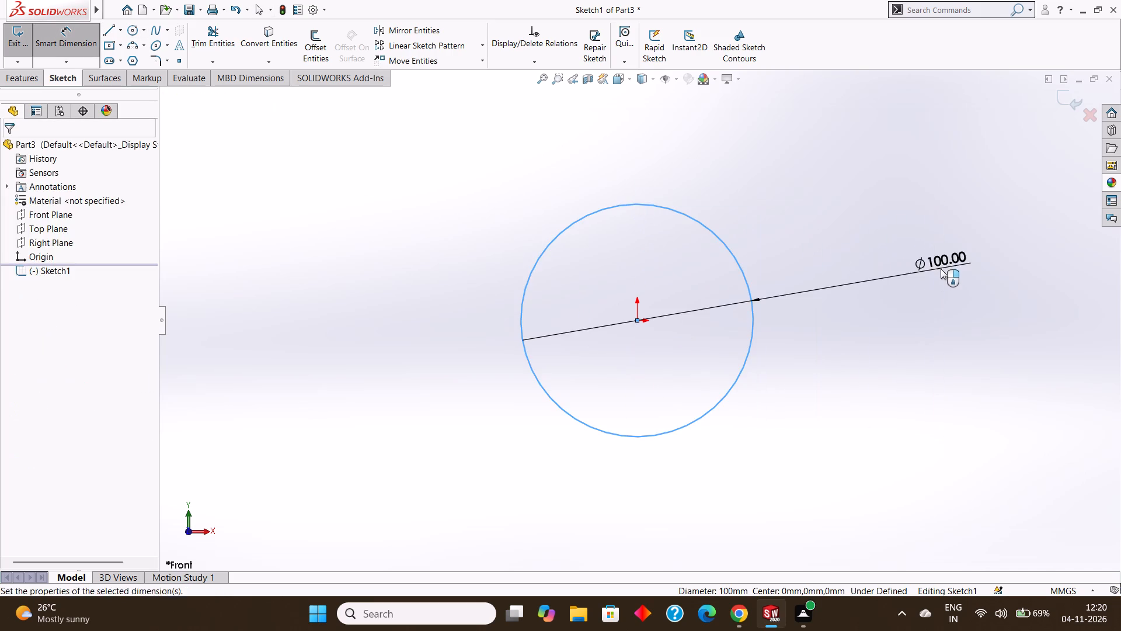
left_click(884, 256)
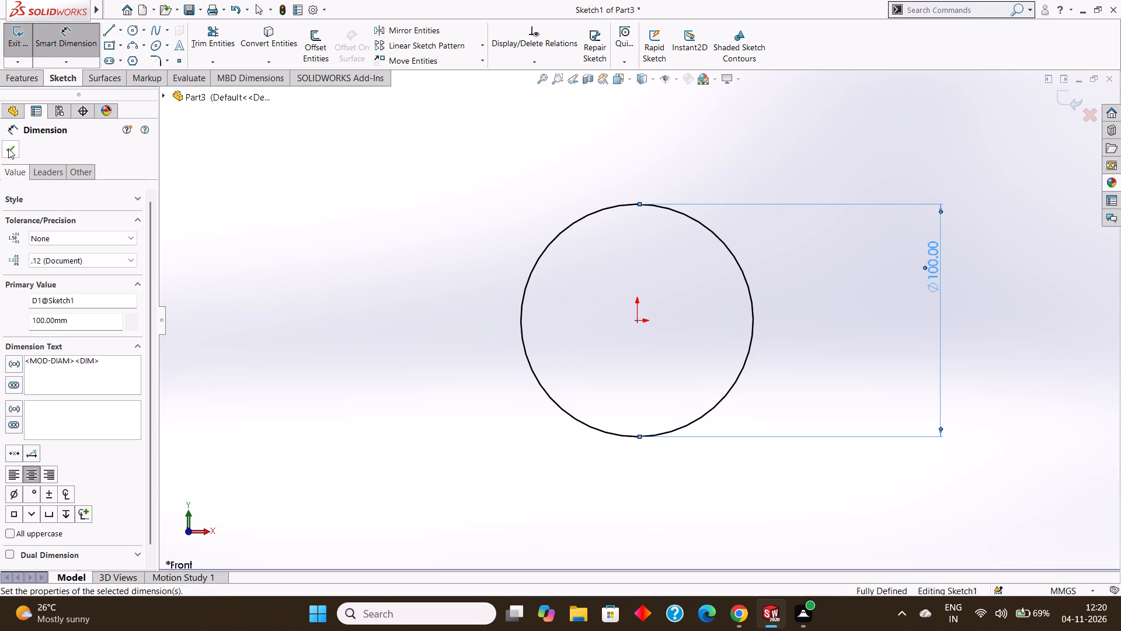
left_click(8, 148)
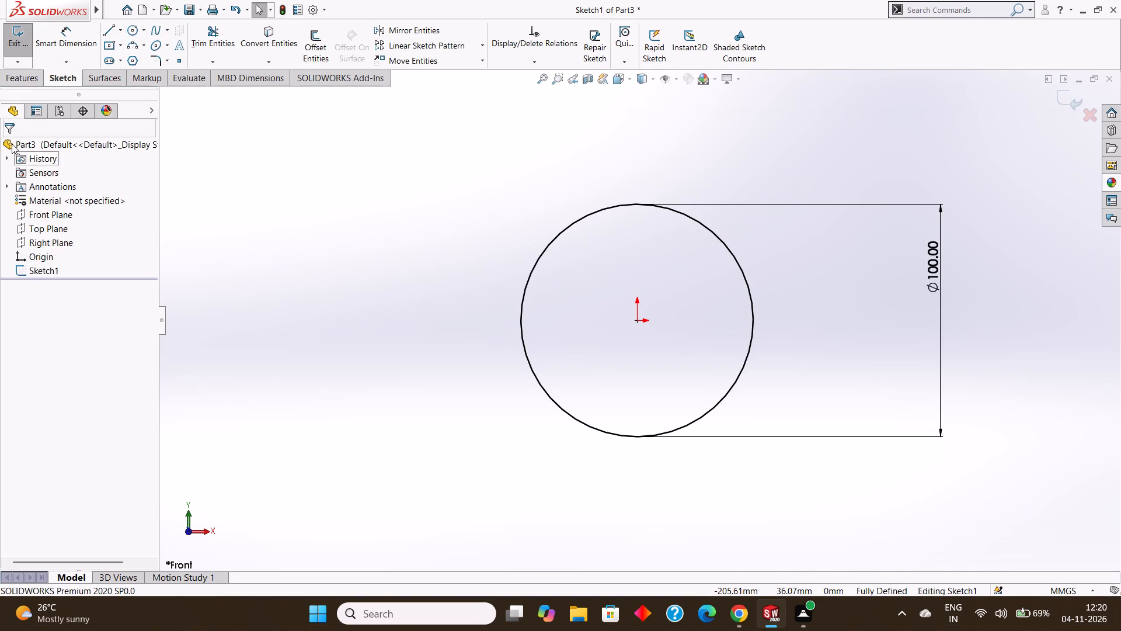
Extrude the circle as a blind boss 200 mm deep to form a solid cylinder.
left_click(20, 80)
left_click(26, 51)
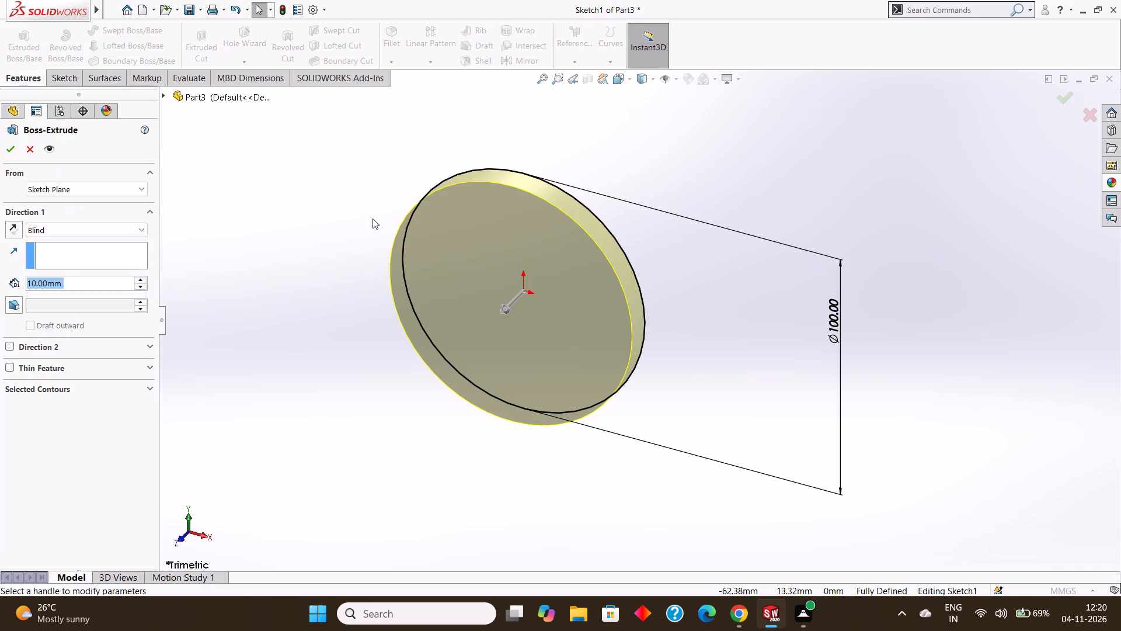
type("200")
key("Return")
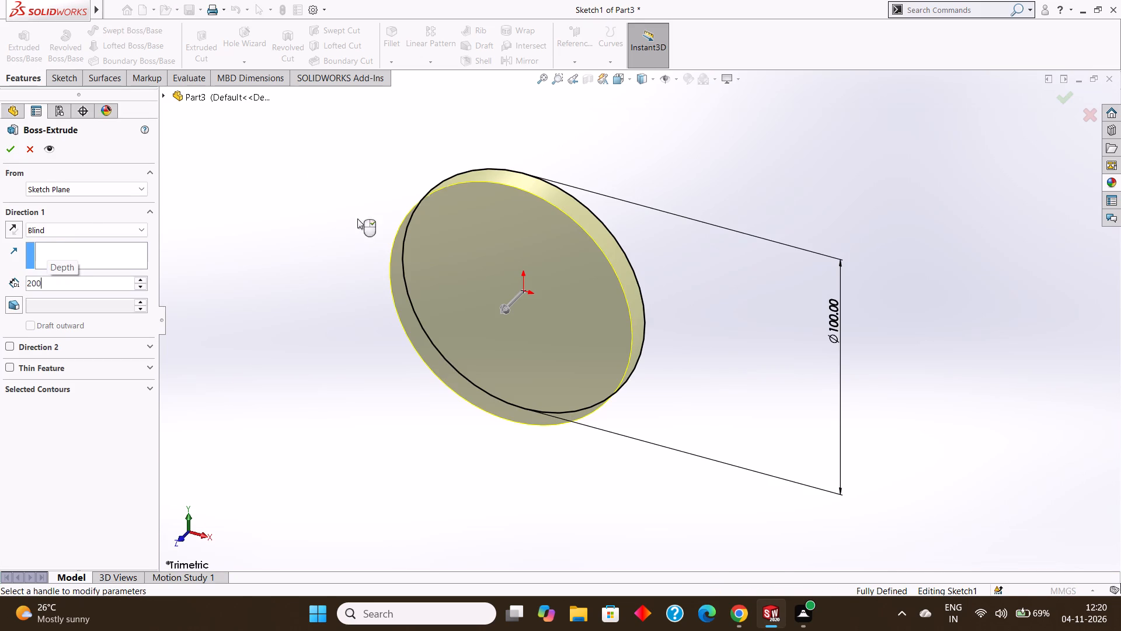
left_click(9, 151)
left_click(726, 264)
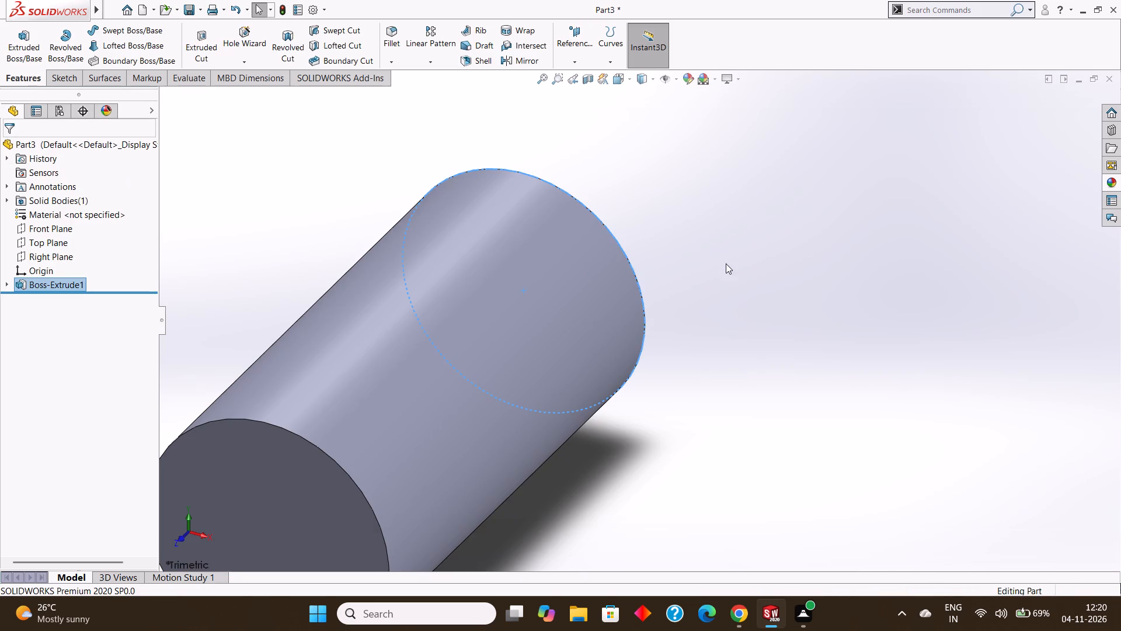
Start a sketch on the cylinder's end face opposite the Front Plane and draw an origin-centred circle about 20 mm in radius.
scroll(729, 265, "up", 5)
scroll(726, 320, "up", 1)
middle_click_drag(726, 320, 732, 309)
middle_click_drag(737, 320, 740, 313)
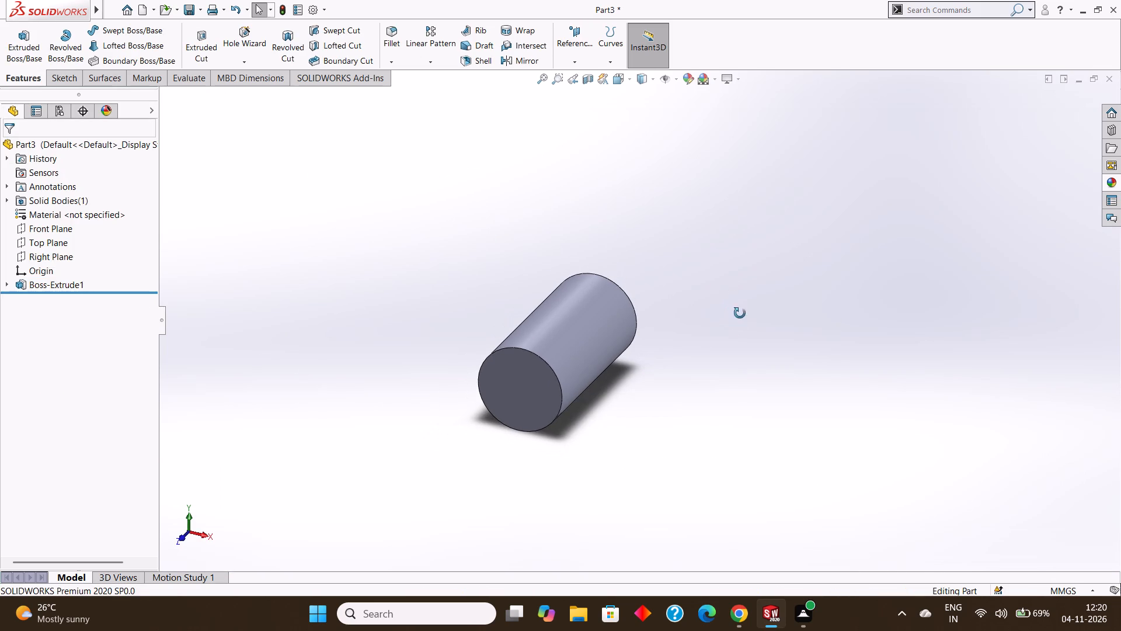
middle_click_drag(740, 313, 755, 289)
middle_click_drag(743, 349, 756, 306)
middle_click_drag(736, 362, 736, 348)
scroll(736, 348, "up", 1)
middle_click_drag(735, 361, 736, 356)
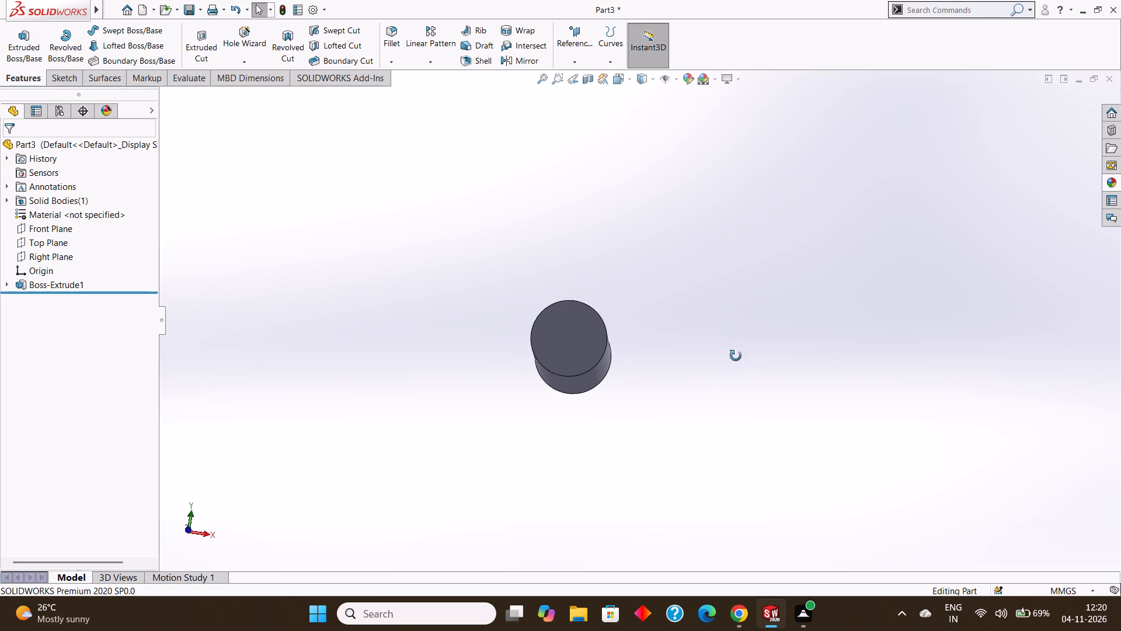
middle_click_drag(736, 356, 742, 340)
middle_click_drag(741, 355, 746, 338)
middle_click_drag(745, 338, 738, 336)
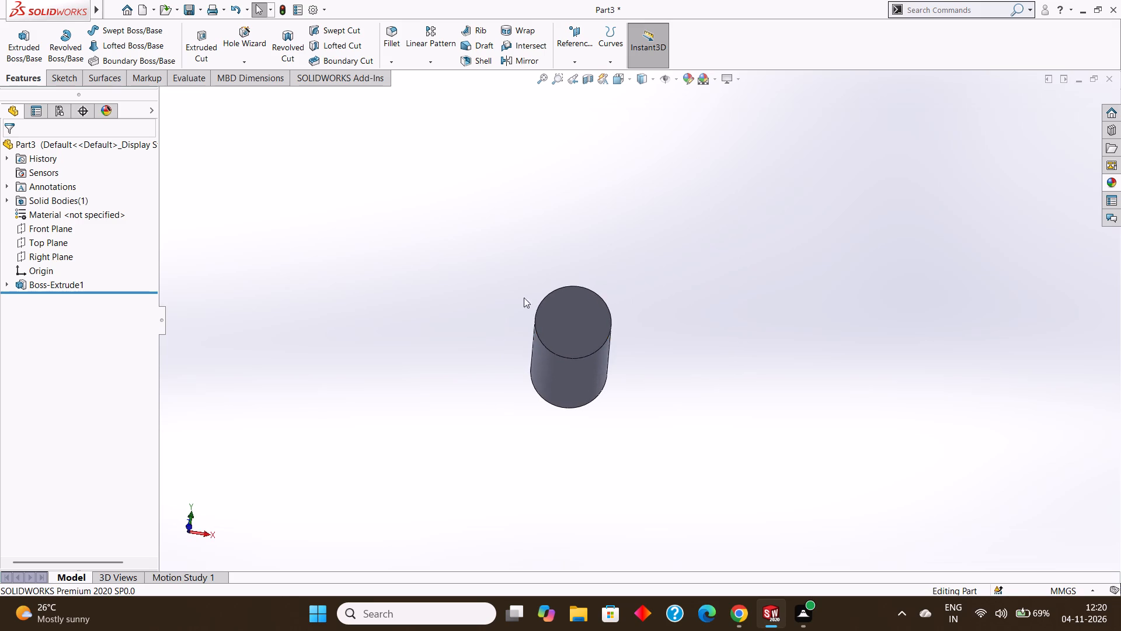
left_click(569, 302)
left_click(622, 269)
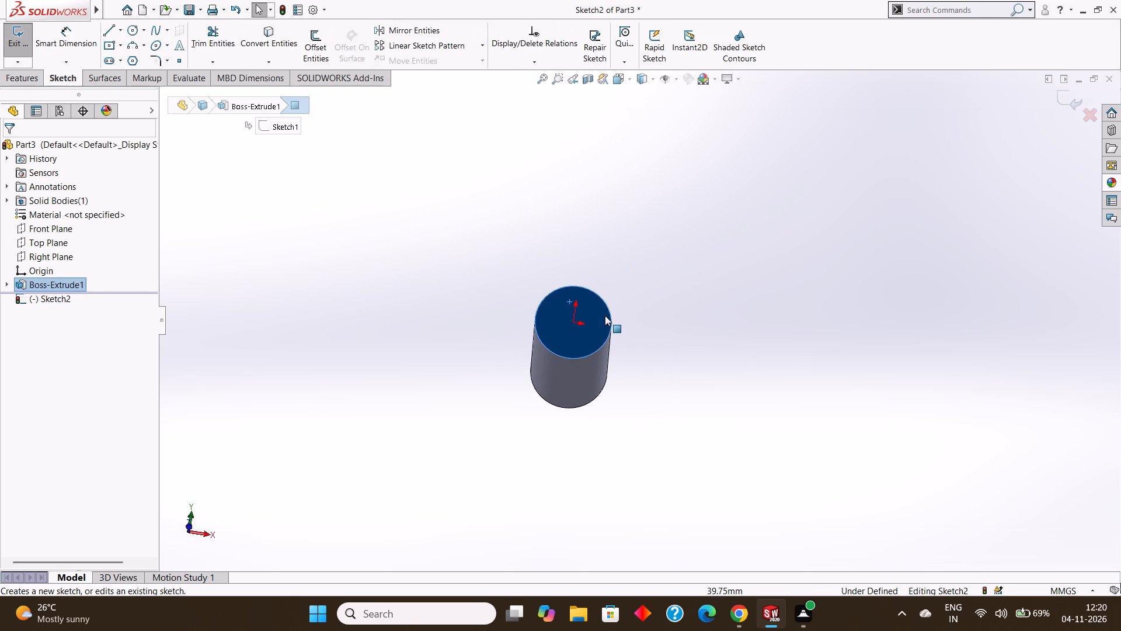
key("ctrl+8")
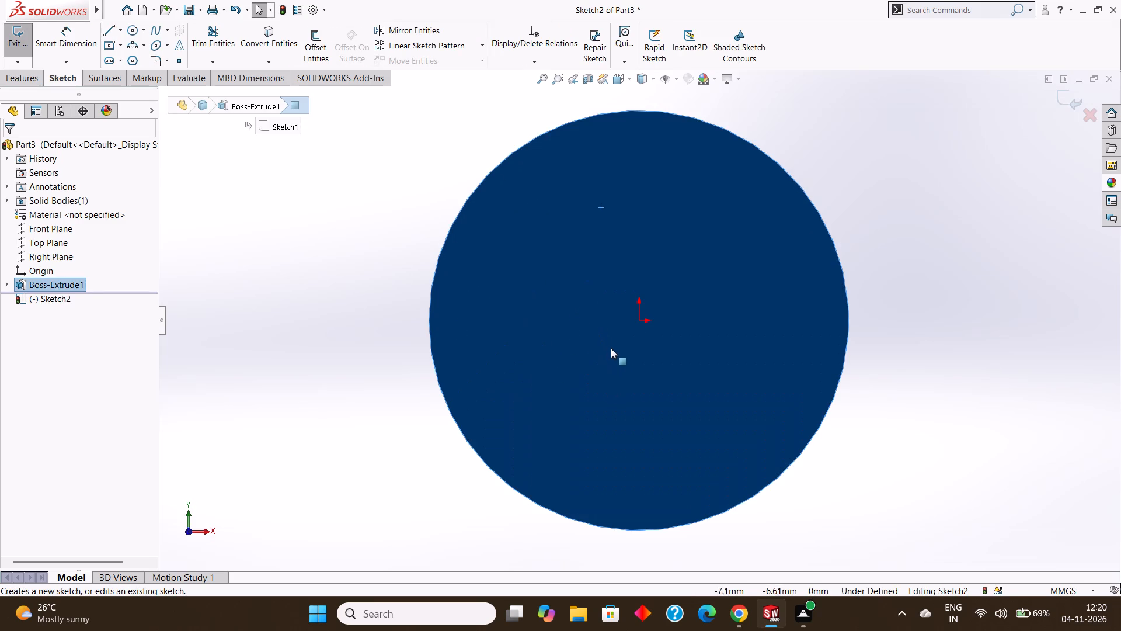
key("Escape")
left_click(128, 27)
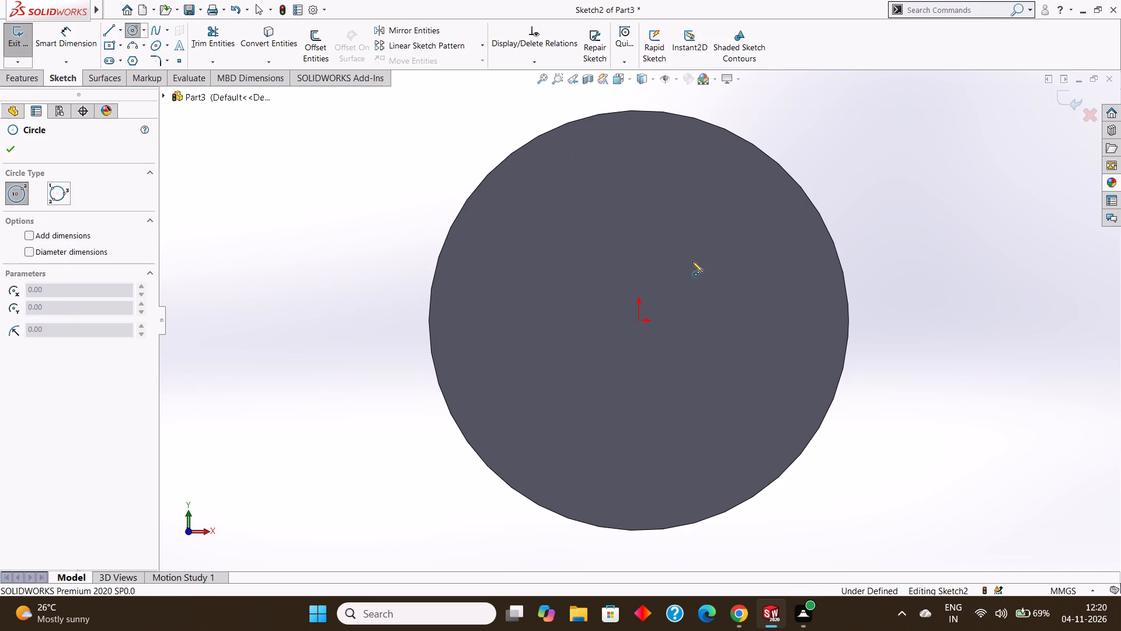
left_click_drag(639, 320, 684, 279)
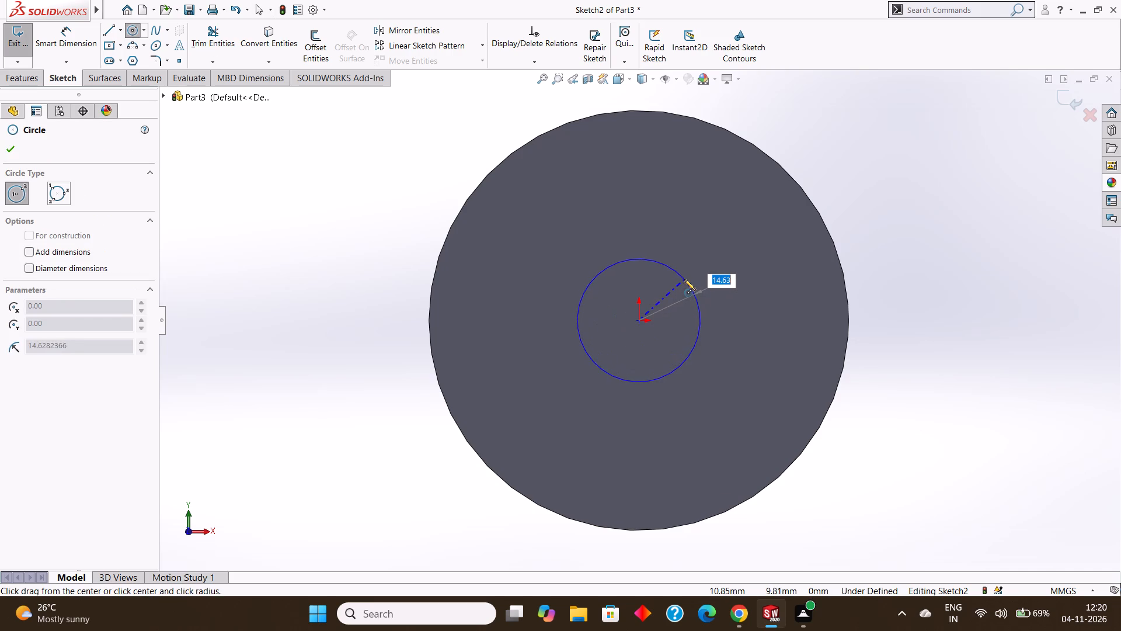
left_click_drag(684, 279, 702, 265)
left_click(16, 147)
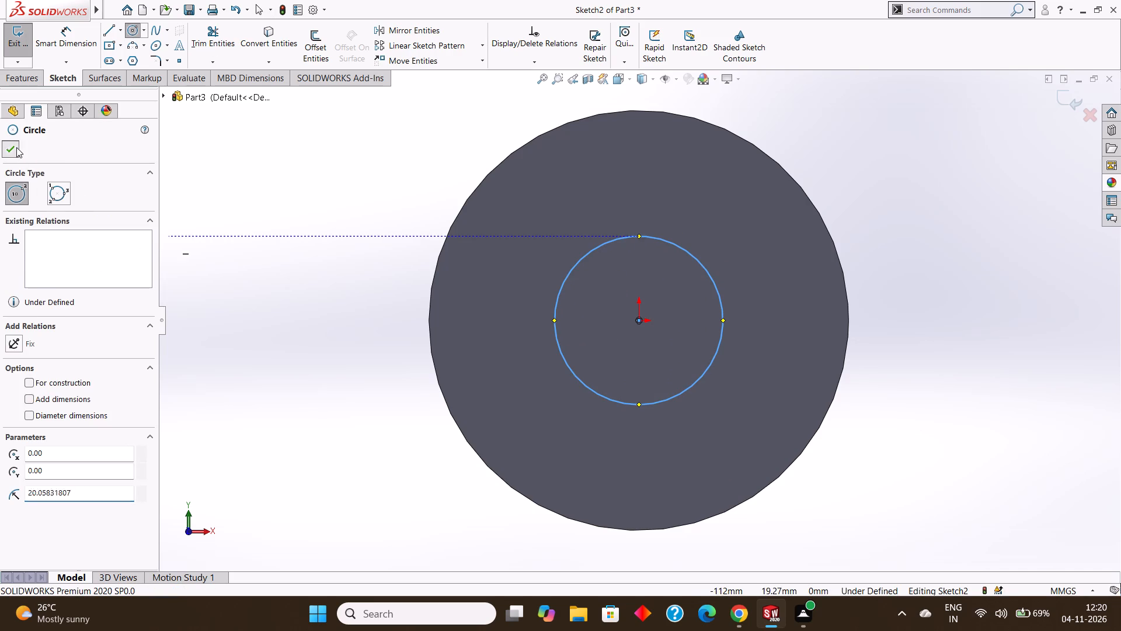
Dimension the diameter of the circle on the end face and set it to 70 mm.
left_click(74, 37)
left_click(617, 241)
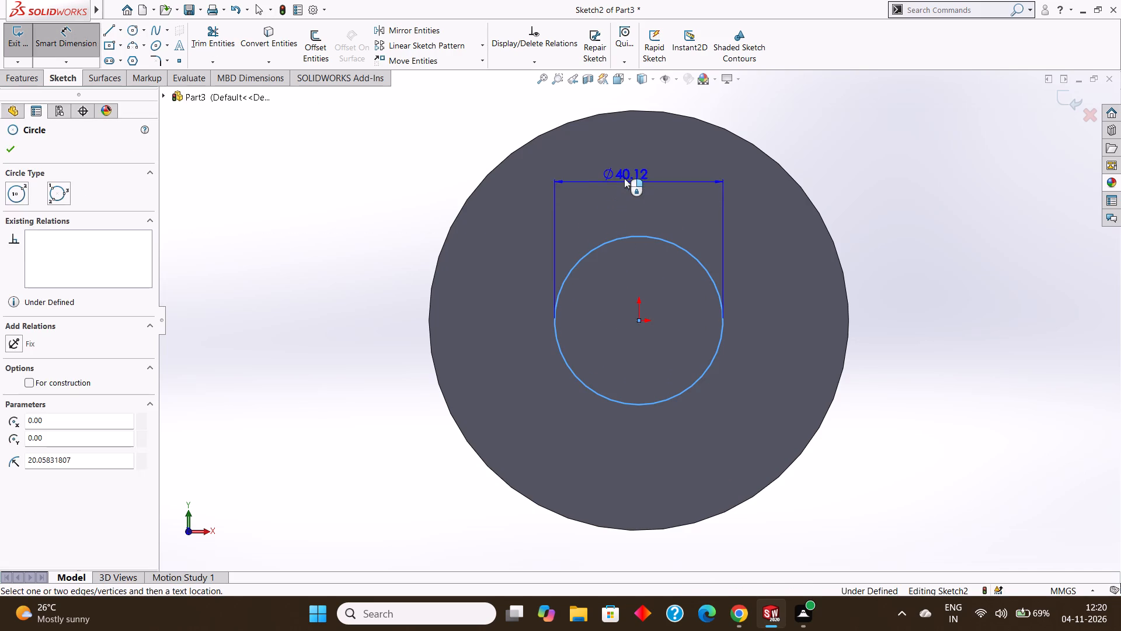
left_click(625, 176)
key("BackSpace")
type("35")
key("BackSpace")
key("BackSpace")
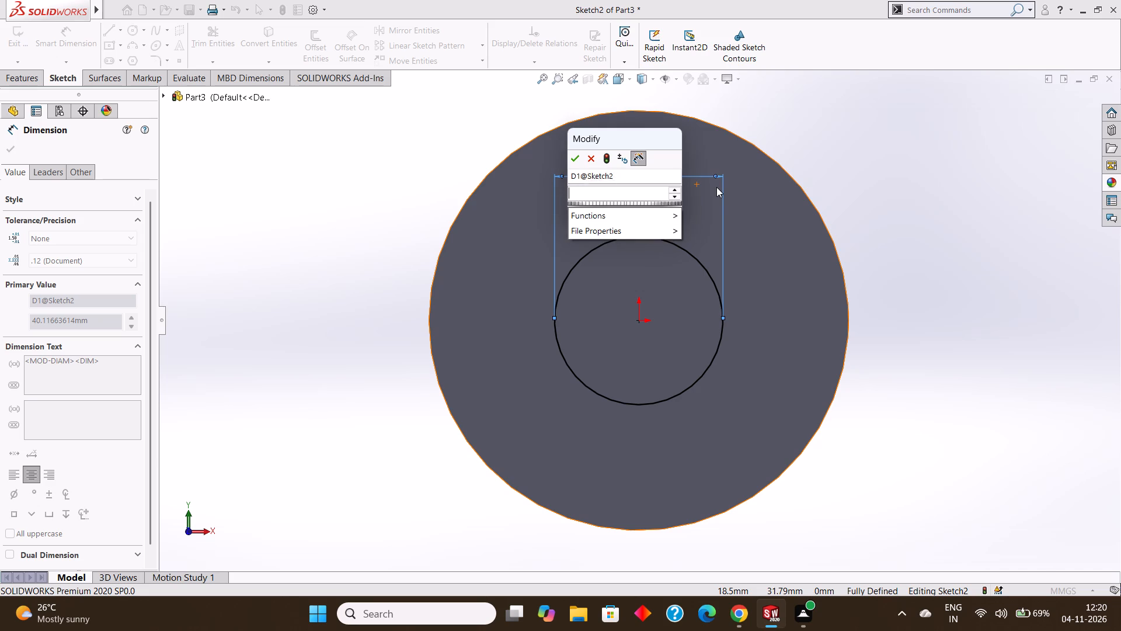
key("BackSpace")
type("70")
key("Return")
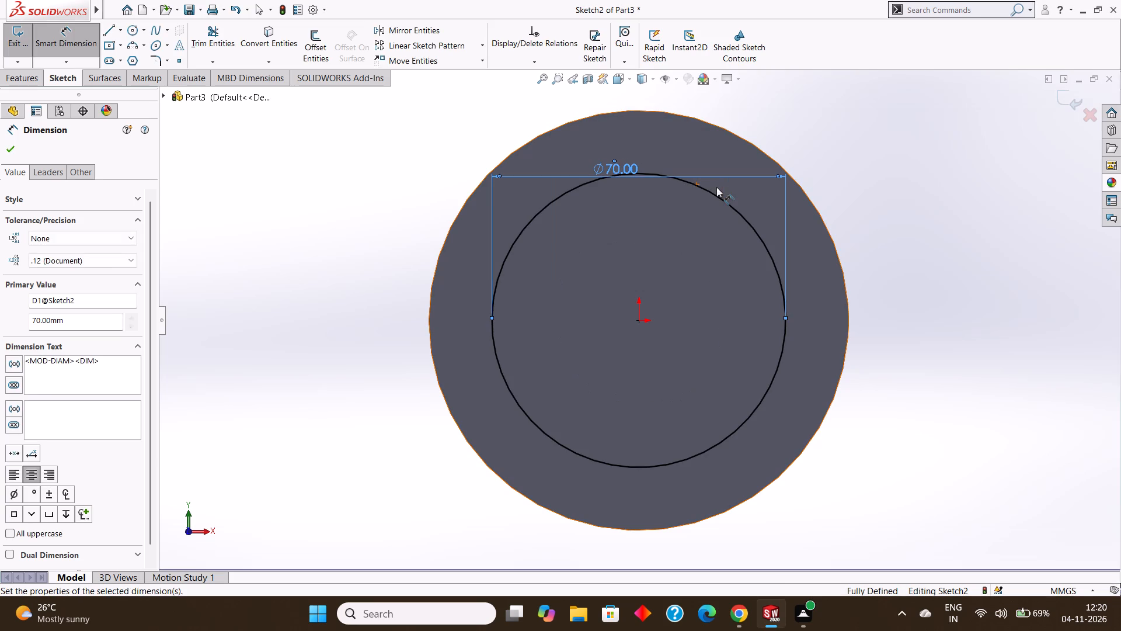
left_click(15, 147)
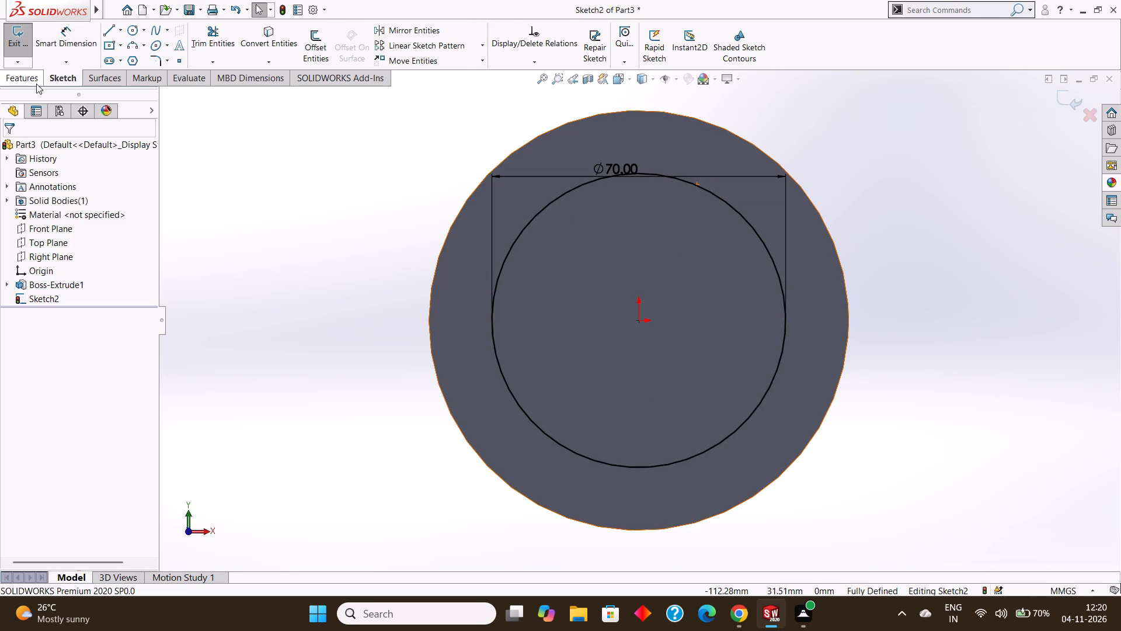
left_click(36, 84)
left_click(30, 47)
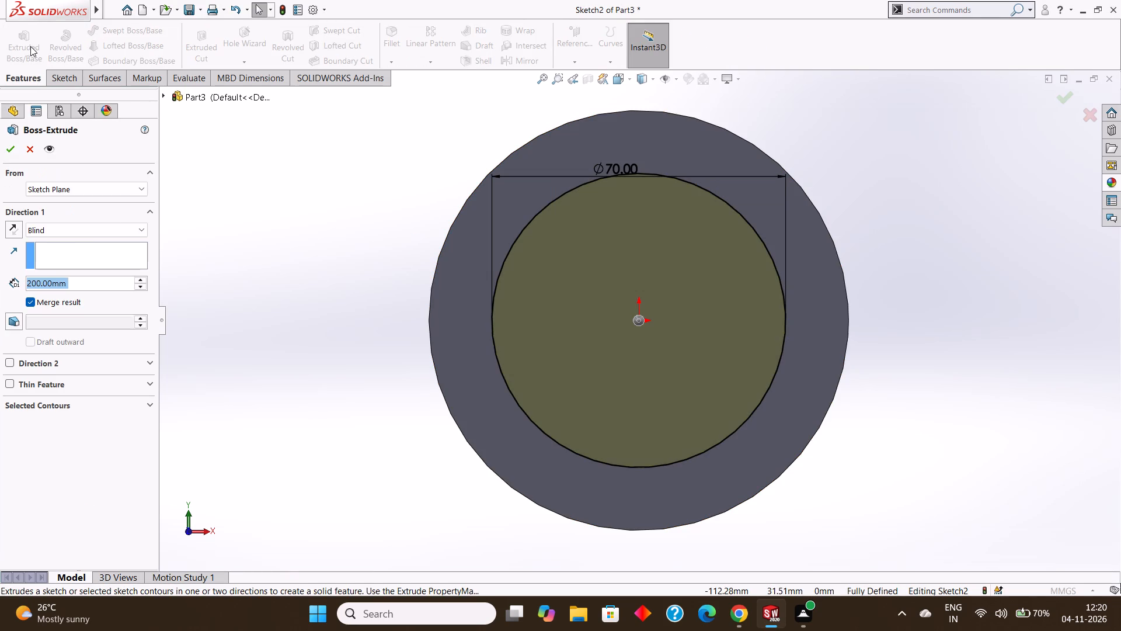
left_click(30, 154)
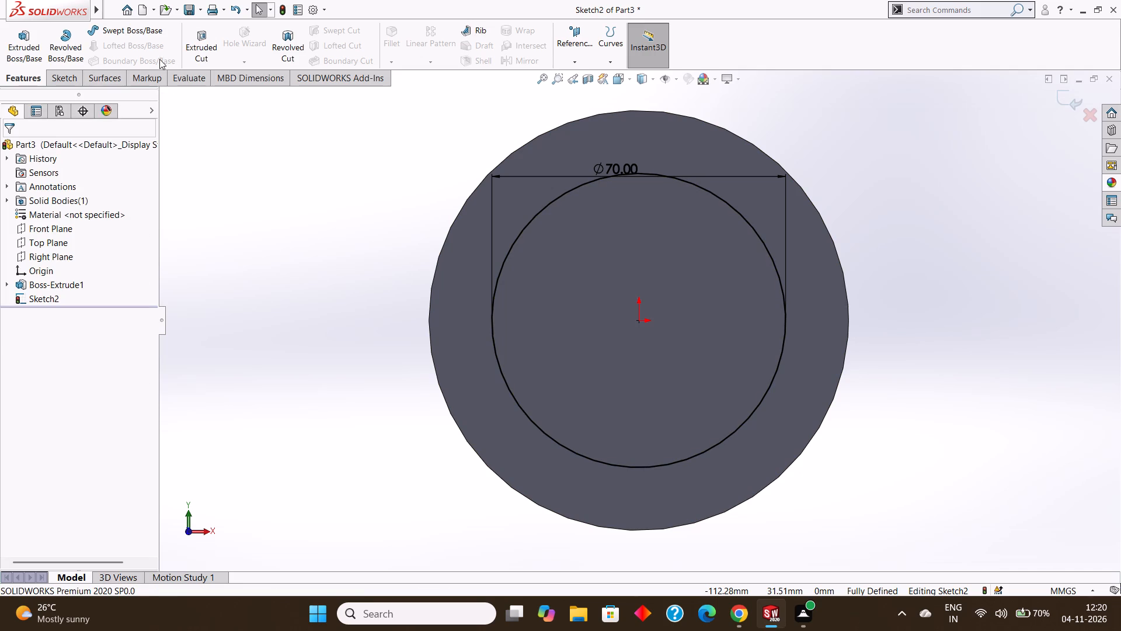
Cut-extrude the 70 mm circle into the cylinder as a blind pocket 40 mm deep.
left_click(191, 50)
middle_click_drag(326, 245, 326, 243)
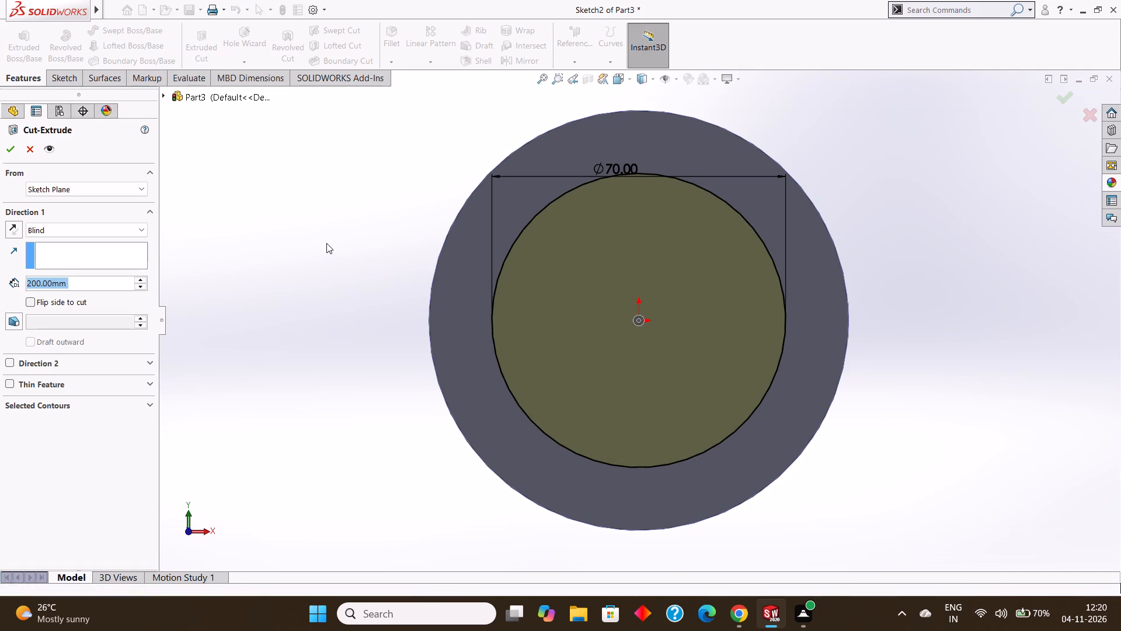
middle_click_drag(326, 243, 339, 164)
scroll(343, 207, "up", 3)
middle_click_drag(351, 221, 350, 193)
middle_click_drag(354, 214, 354, 203)
scroll(379, 231, "up", 1)
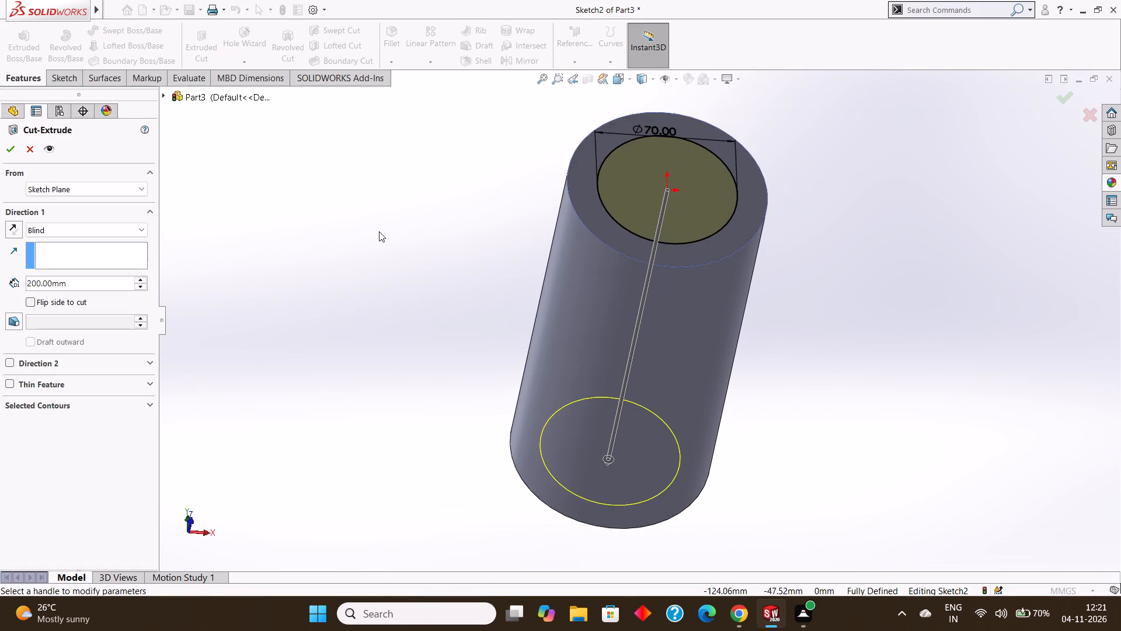
scroll(379, 231, "up", 1)
middle_click_drag(392, 248, 393, 229)
middle_click_drag(426, 240, 419, 235)
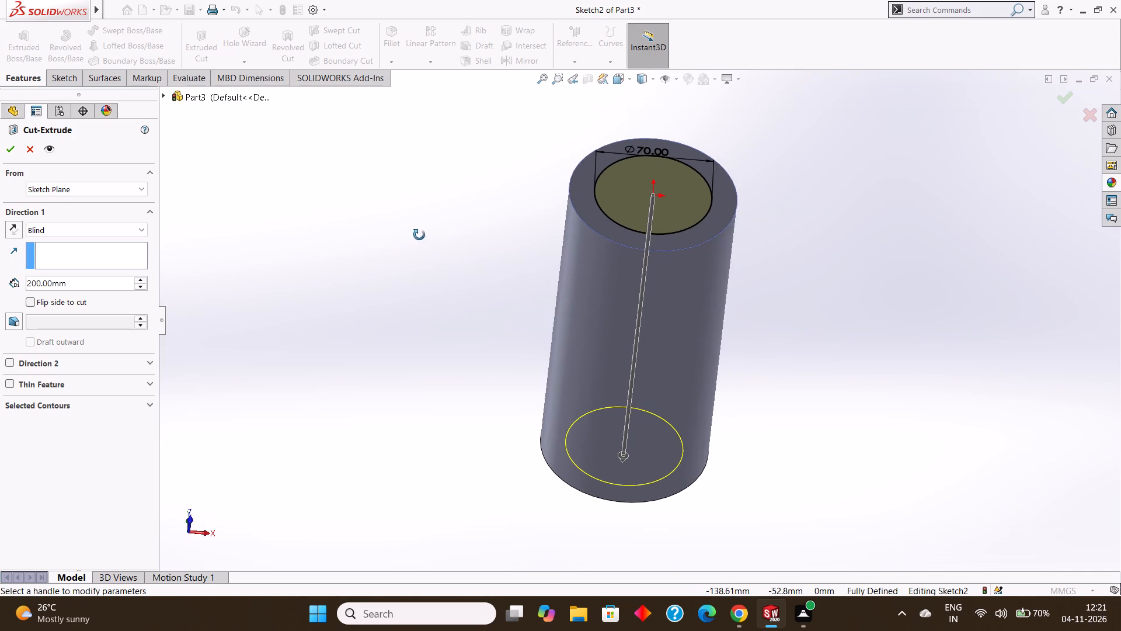
middle_click_drag(419, 235, 419, 235)
middle_click(420, 237)
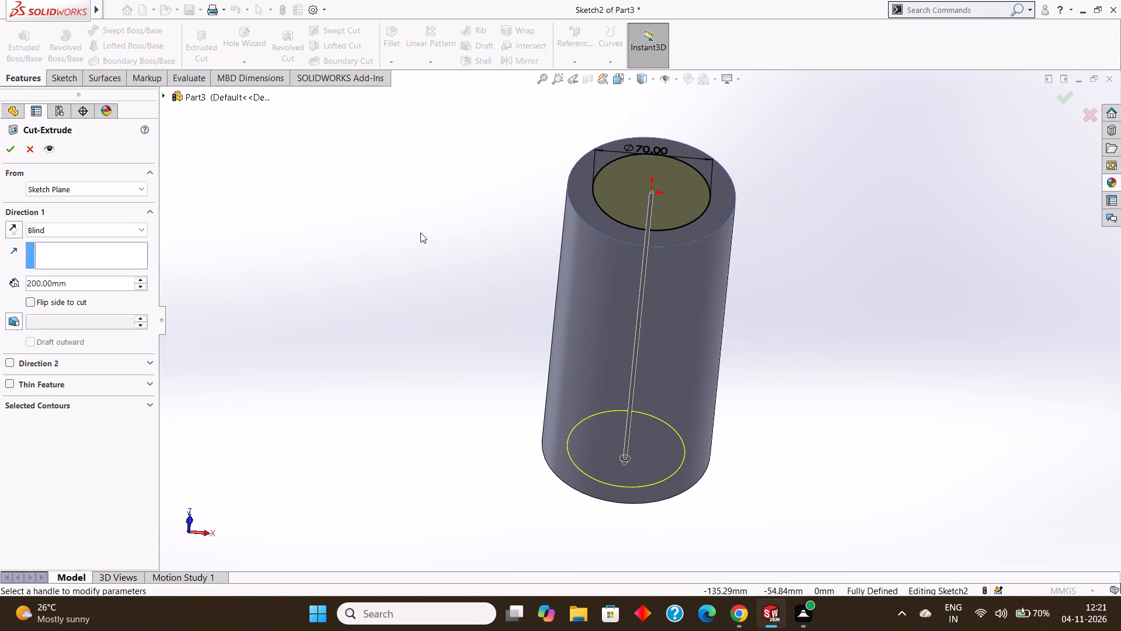
middle_click(421, 233)
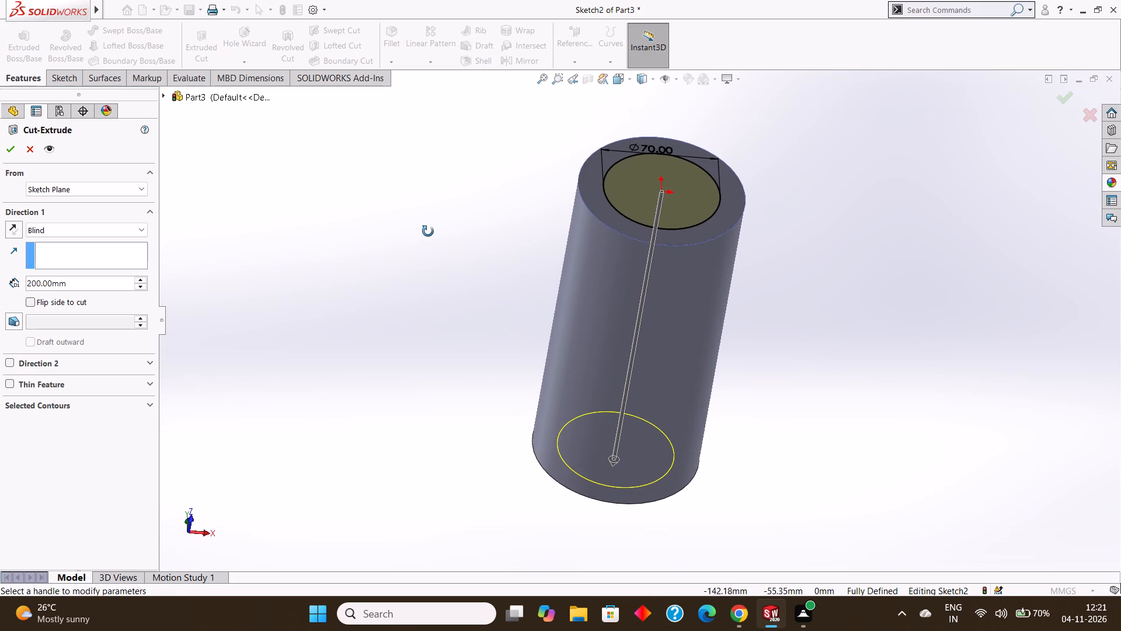
left_click(77, 281)
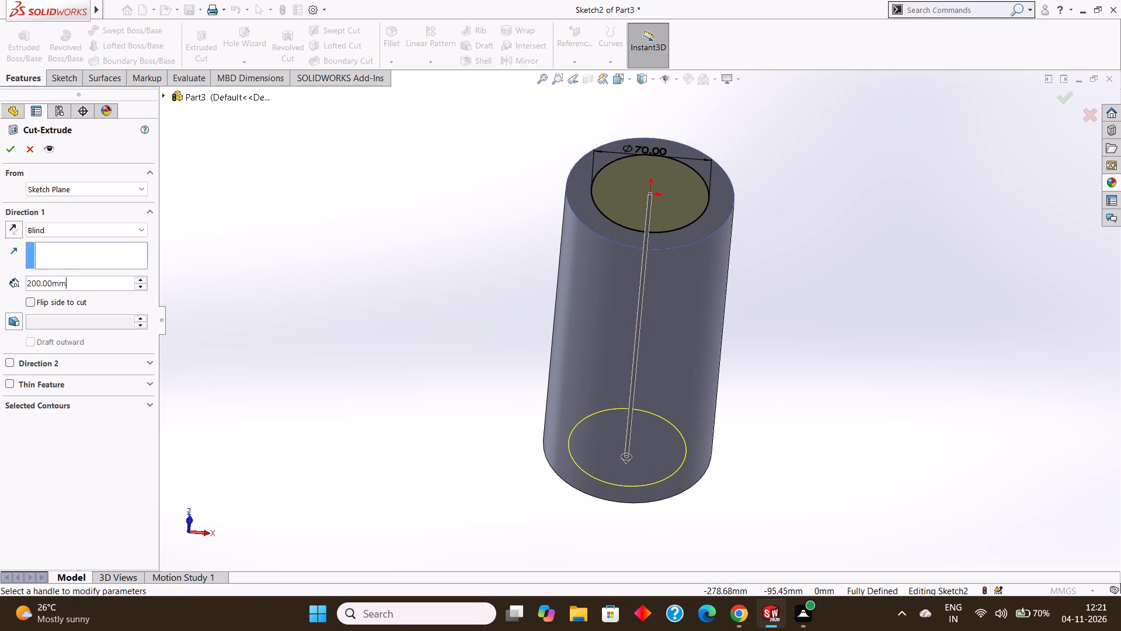
left_click_drag(85, 283, 19, 283)
type("40")
key("Return")
left_click(11, 153)
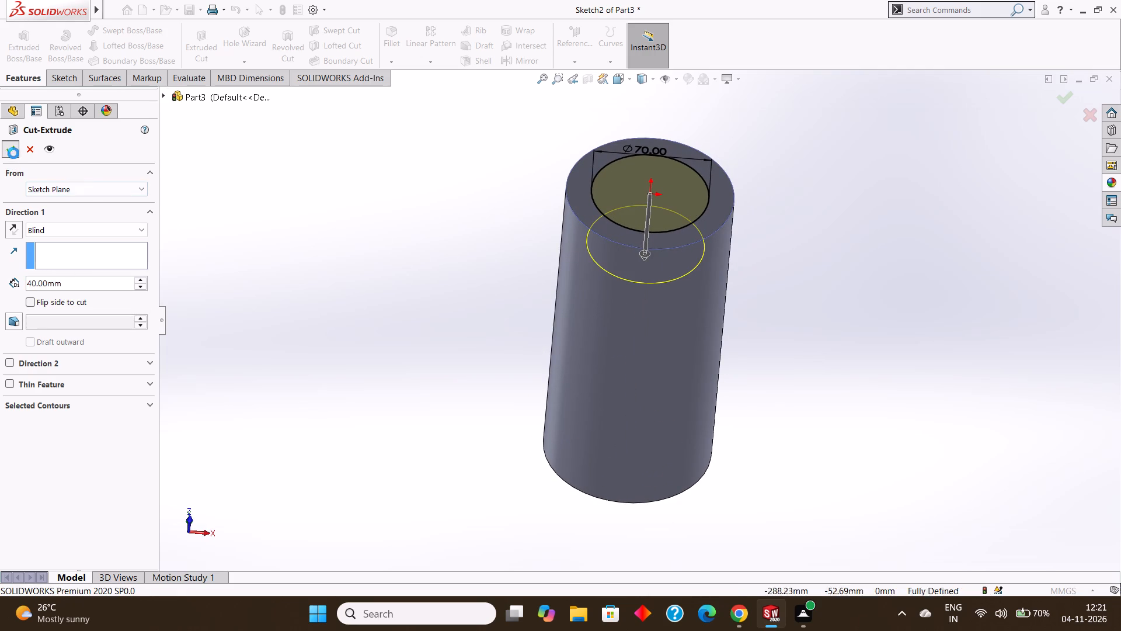
left_click(406, 204)
Start a sketch on the pocket's floor and draw an origin-centred circle about 42 mm in radius.
middle_click_drag(438, 228, 430, 249)
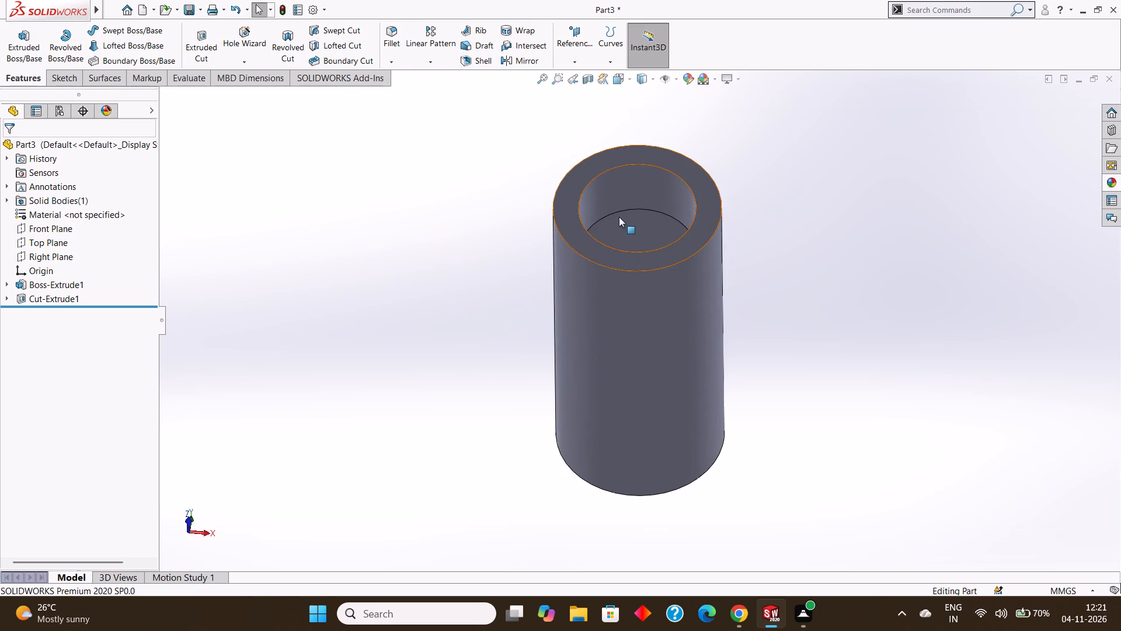
middle_click_drag(630, 216, 625, 290)
left_click(624, 275)
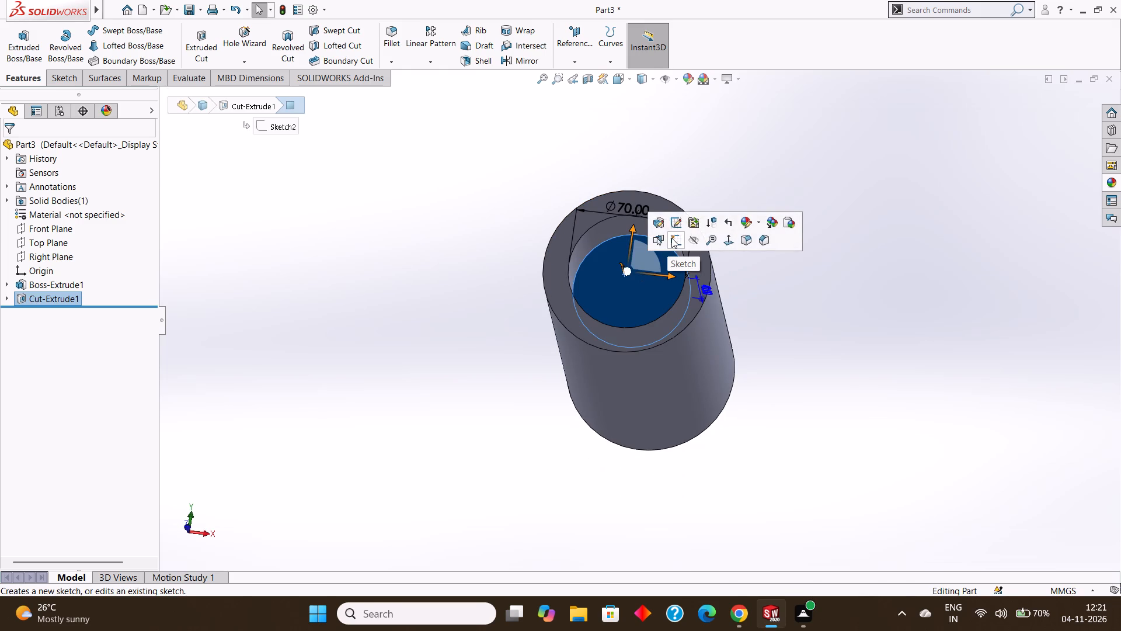
left_click(671, 238)
key("ctrl+8")
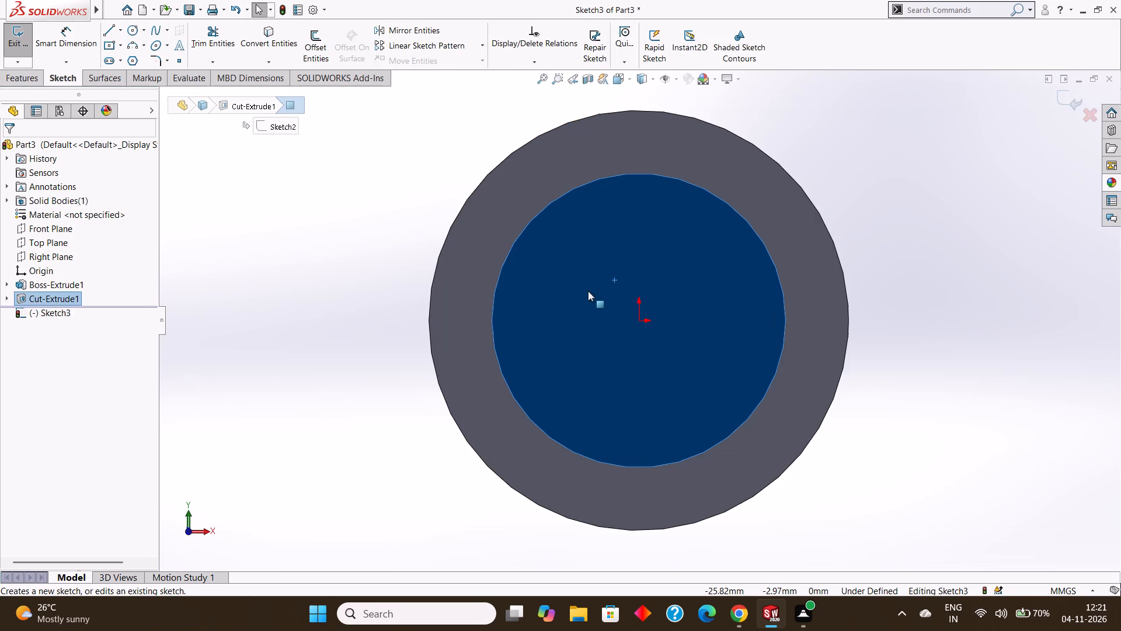
key("Escape")
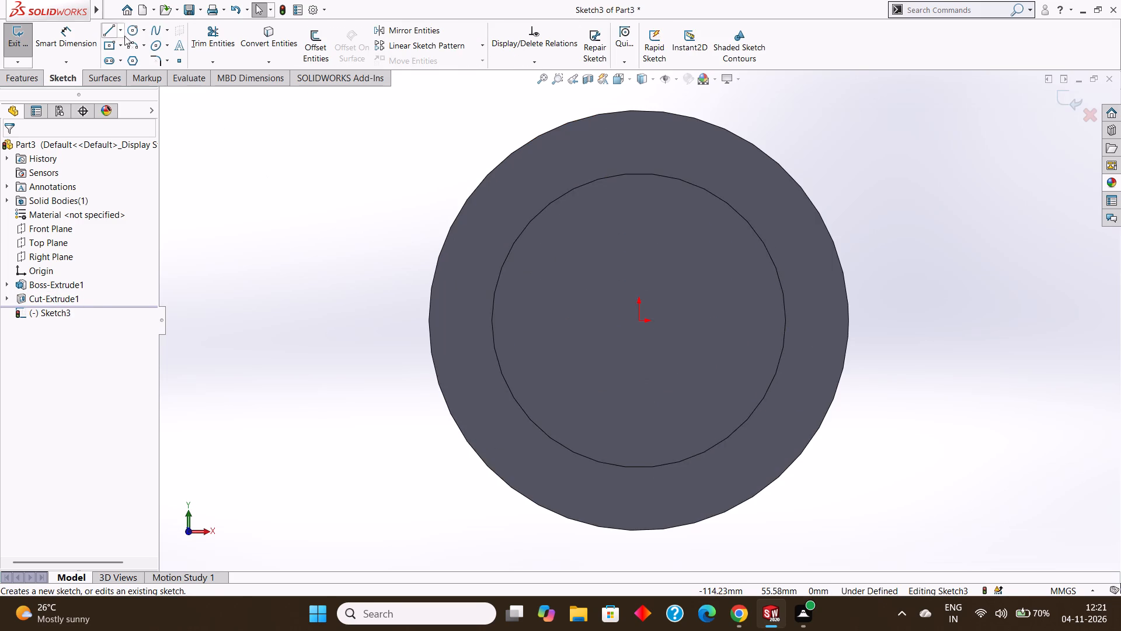
left_click(132, 30)
left_click_drag(639, 320, 650, 301)
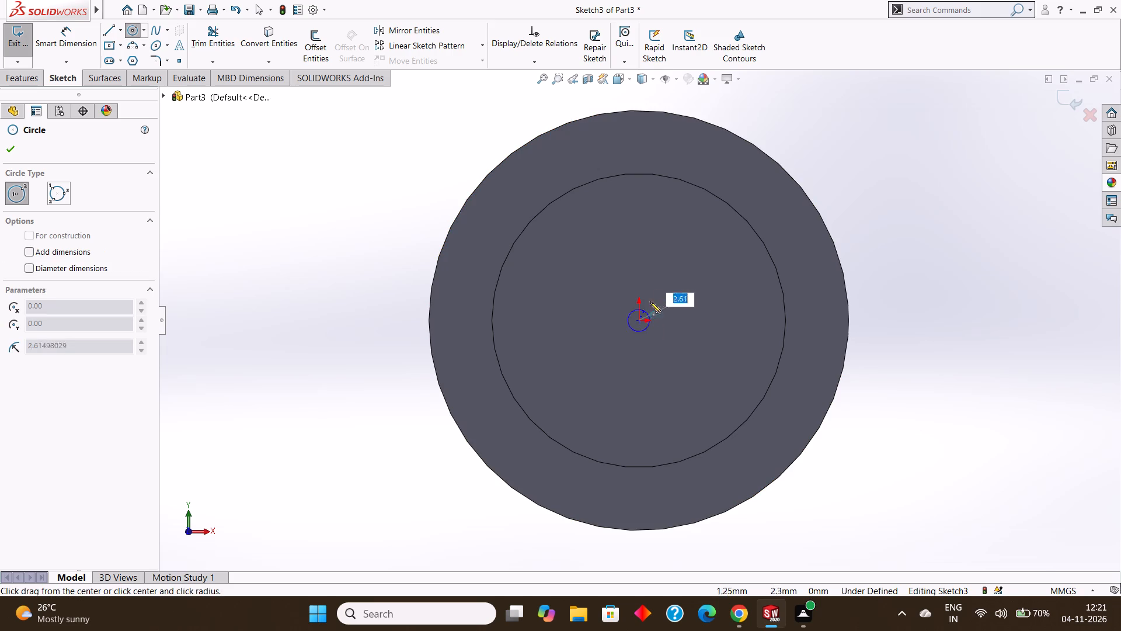
left_click_drag(650, 301, 717, 165)
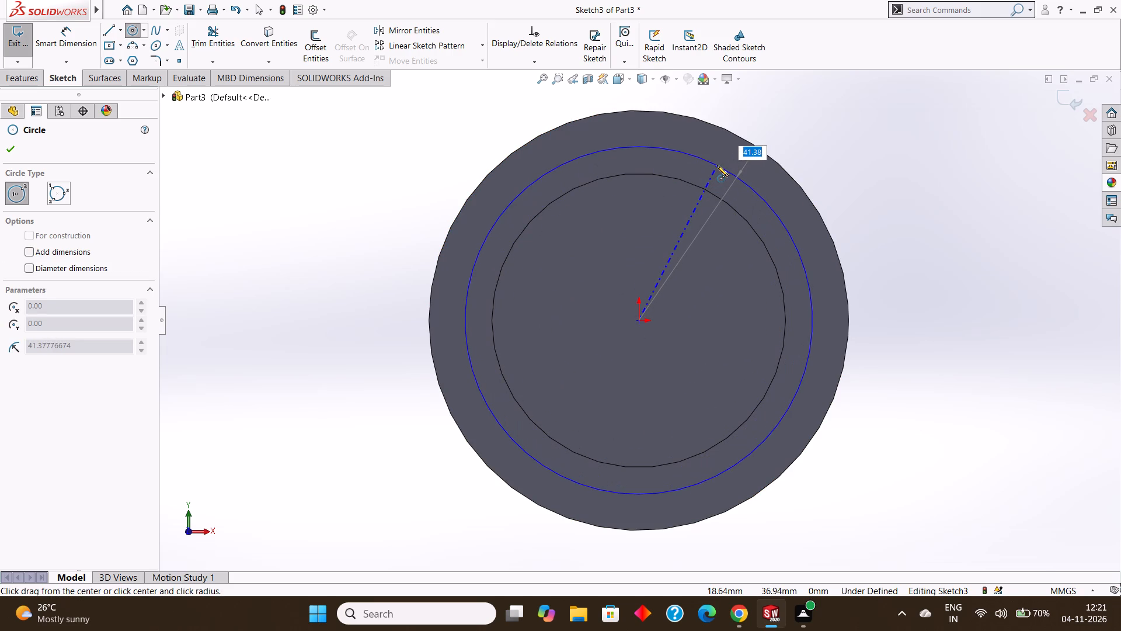
left_click_drag(717, 165, 718, 165)
left_click(16, 148)
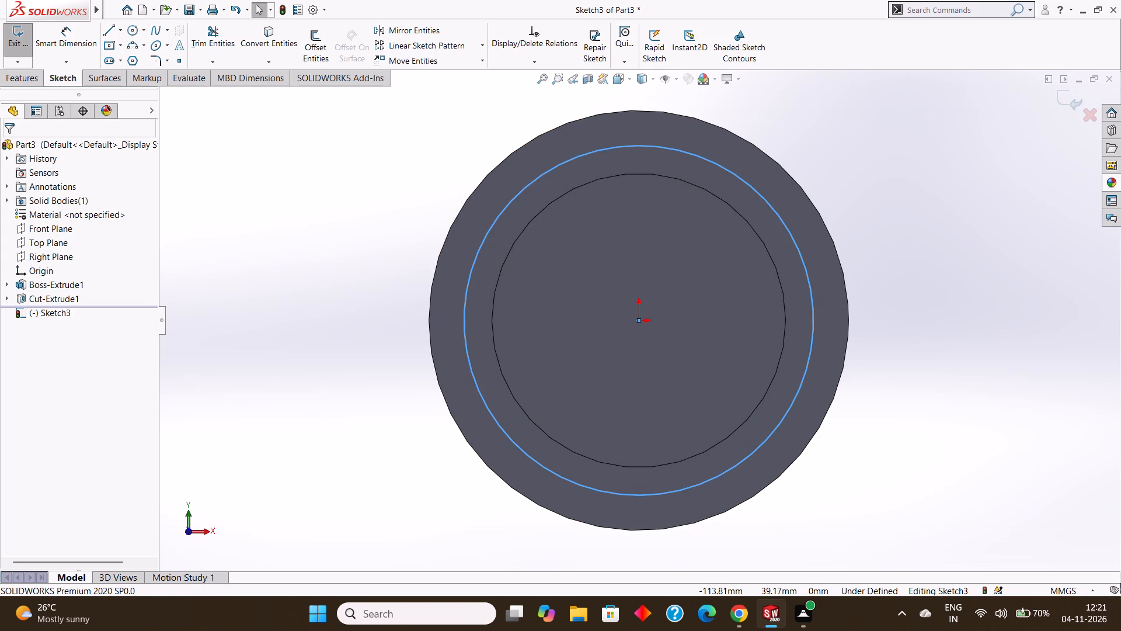
Dimension the diameter of the circle on the pocket floor and set it to 75 mm.
left_click(72, 37)
left_click(670, 148)
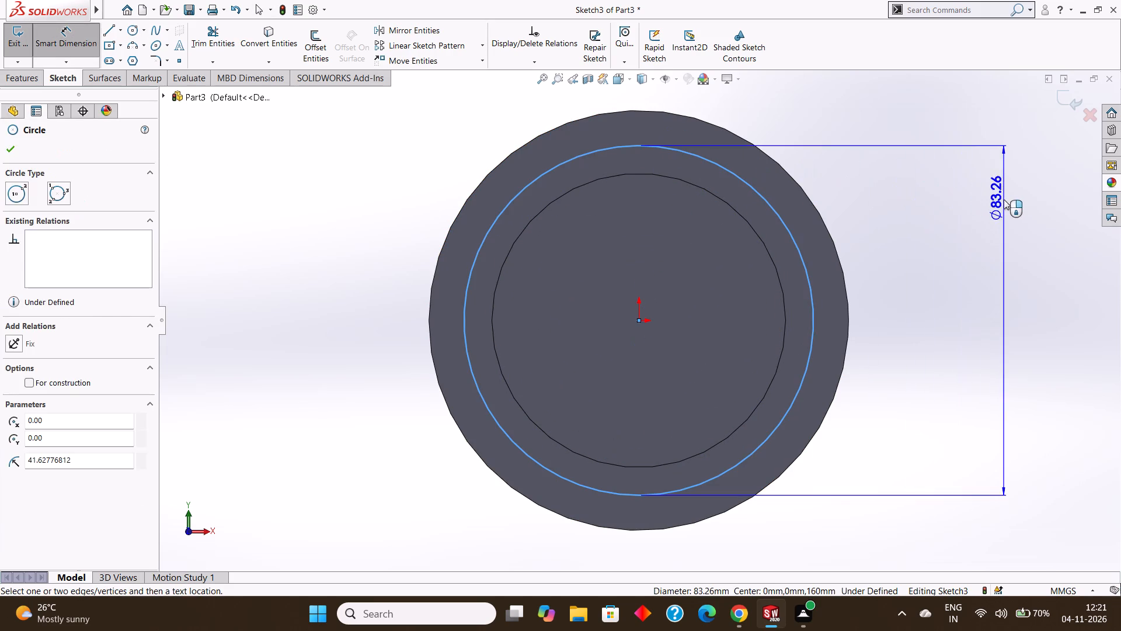
left_click(1004, 199)
key("BackSpace")
type("75")
key("Return")
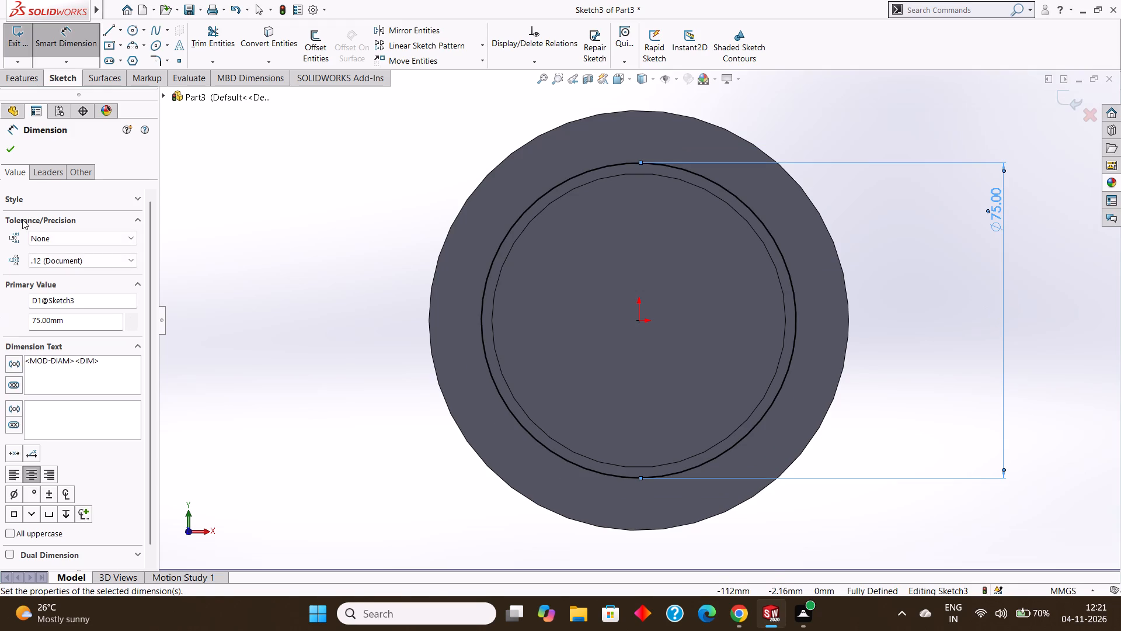
left_click(11, 150)
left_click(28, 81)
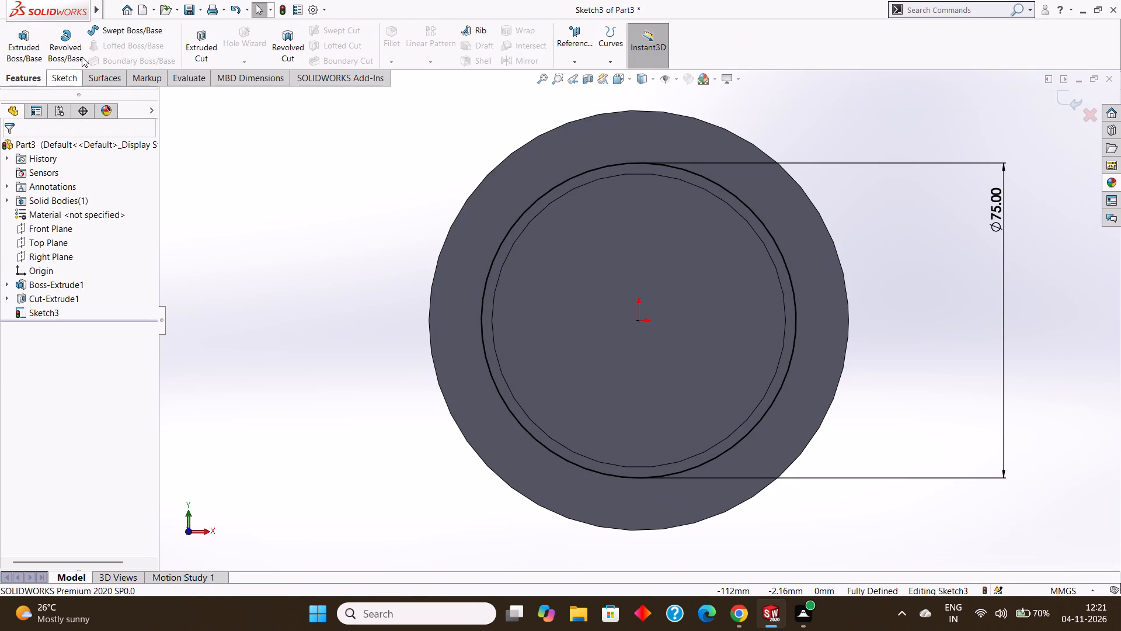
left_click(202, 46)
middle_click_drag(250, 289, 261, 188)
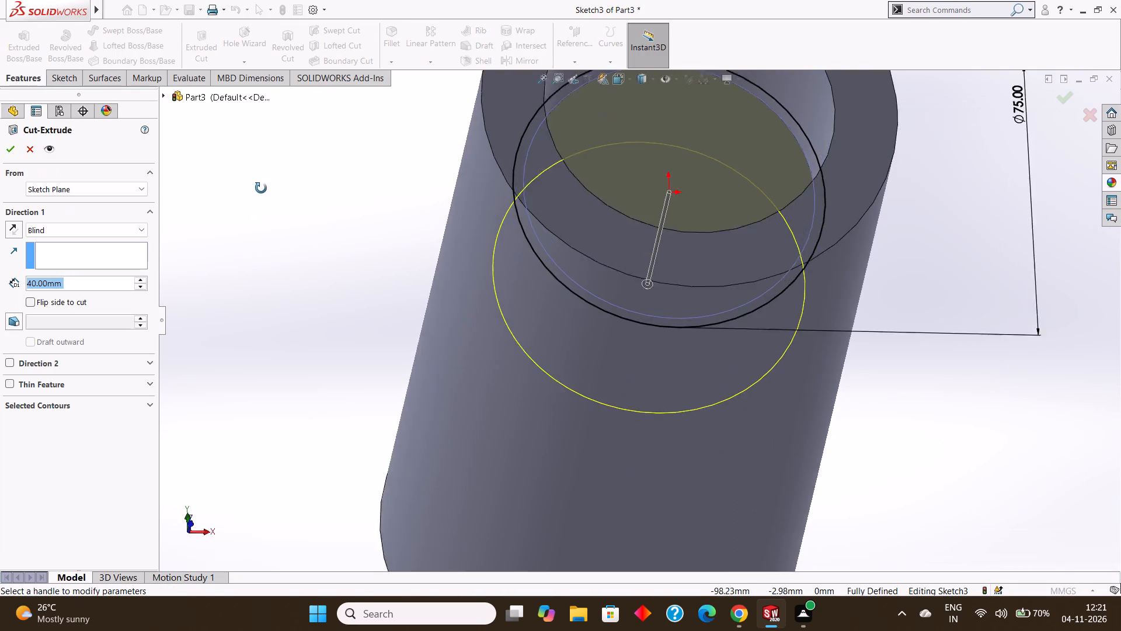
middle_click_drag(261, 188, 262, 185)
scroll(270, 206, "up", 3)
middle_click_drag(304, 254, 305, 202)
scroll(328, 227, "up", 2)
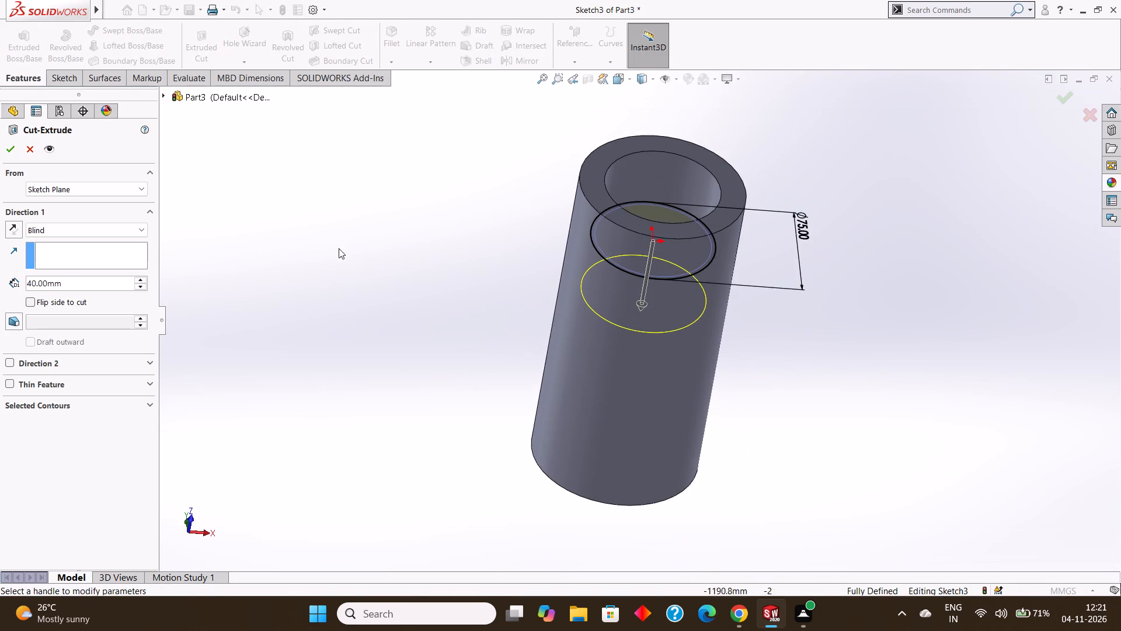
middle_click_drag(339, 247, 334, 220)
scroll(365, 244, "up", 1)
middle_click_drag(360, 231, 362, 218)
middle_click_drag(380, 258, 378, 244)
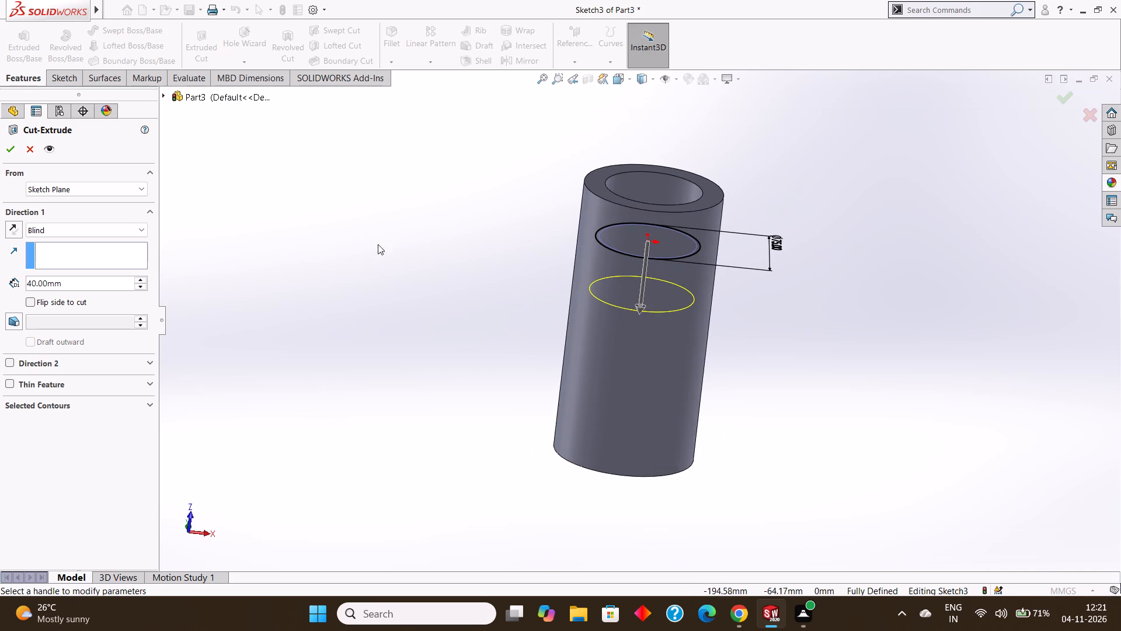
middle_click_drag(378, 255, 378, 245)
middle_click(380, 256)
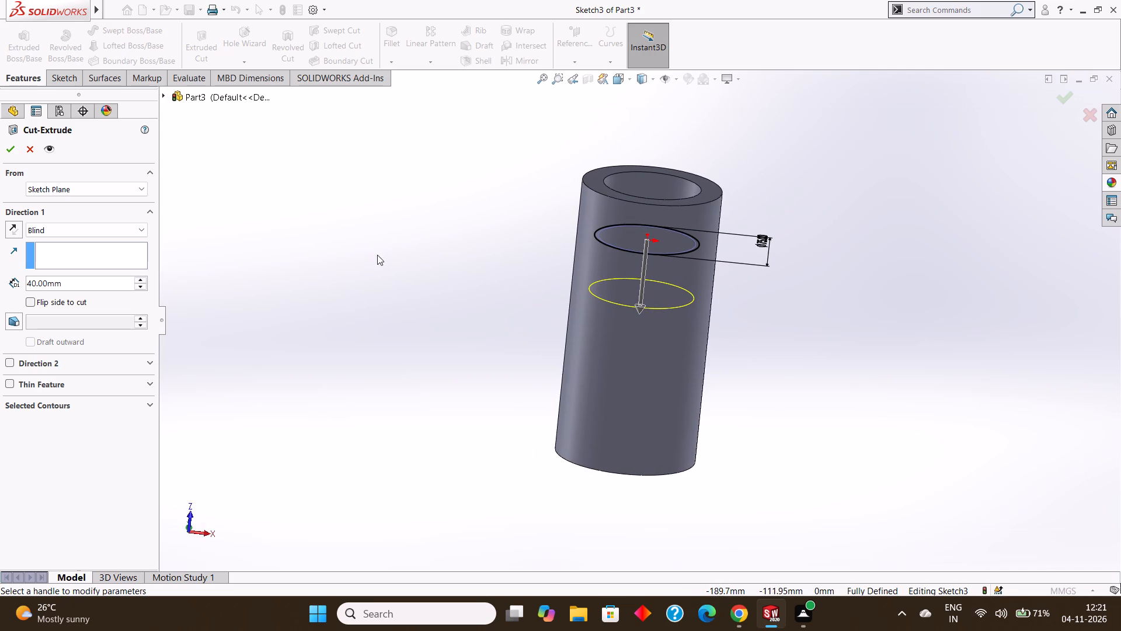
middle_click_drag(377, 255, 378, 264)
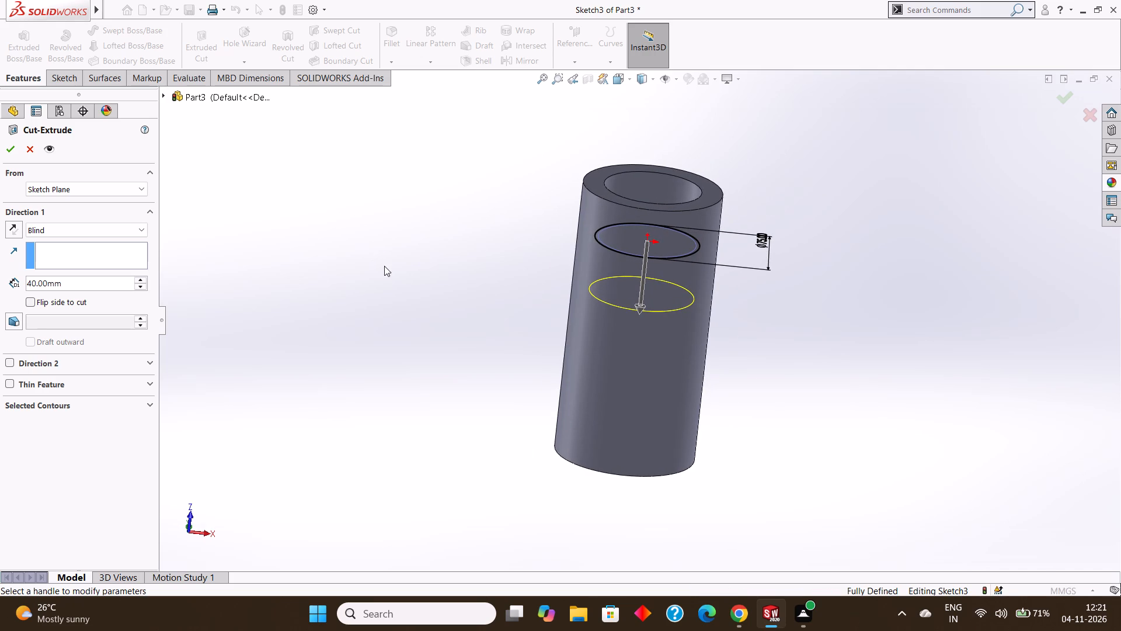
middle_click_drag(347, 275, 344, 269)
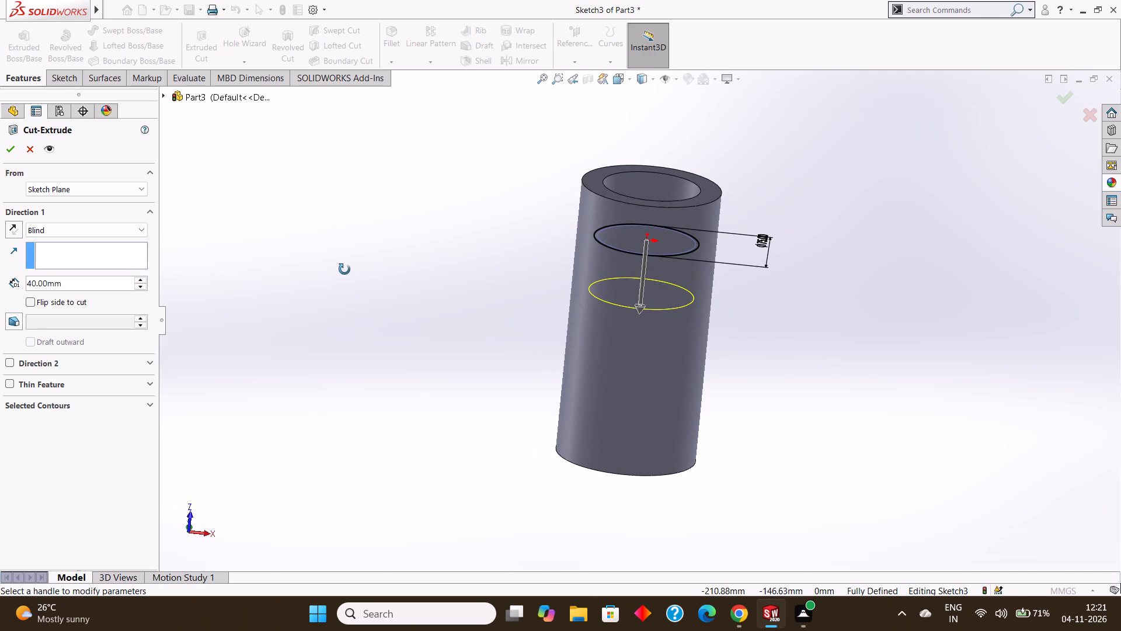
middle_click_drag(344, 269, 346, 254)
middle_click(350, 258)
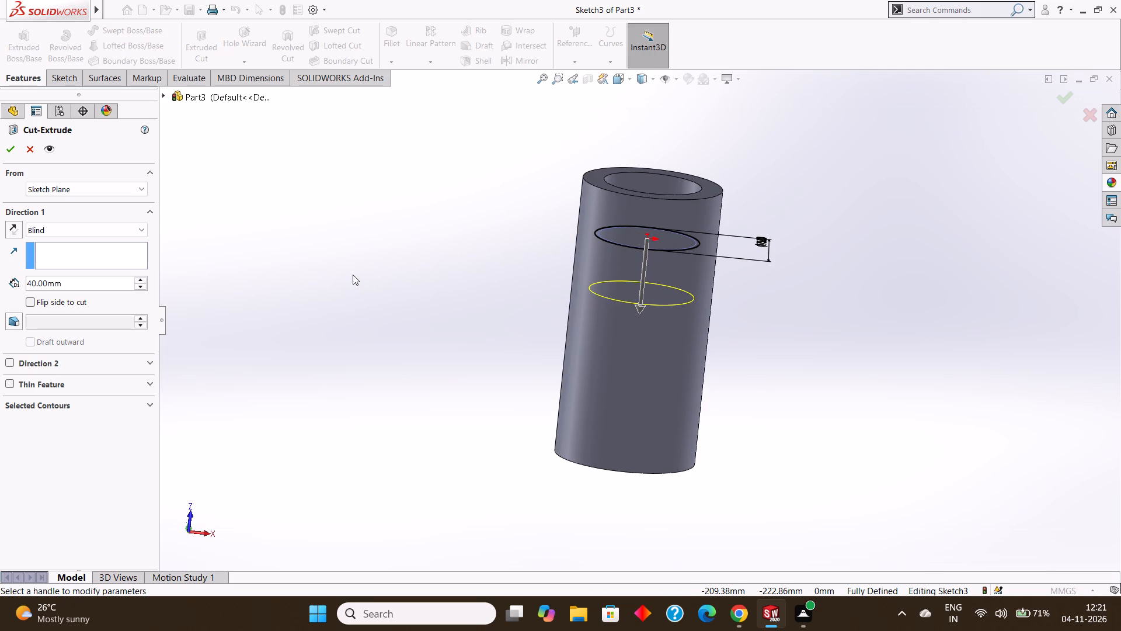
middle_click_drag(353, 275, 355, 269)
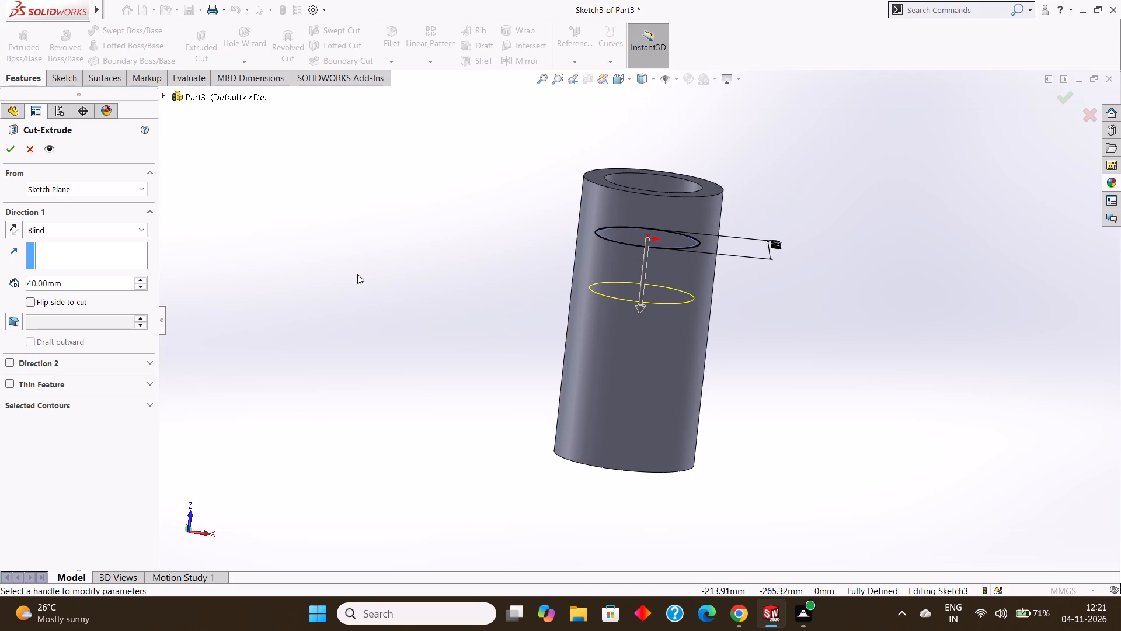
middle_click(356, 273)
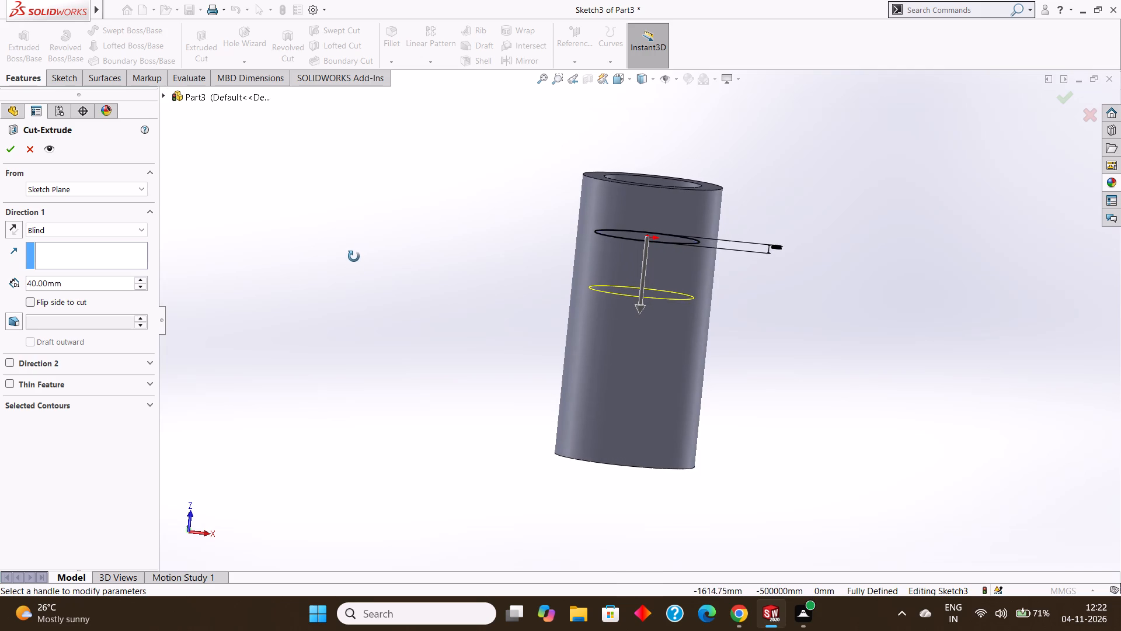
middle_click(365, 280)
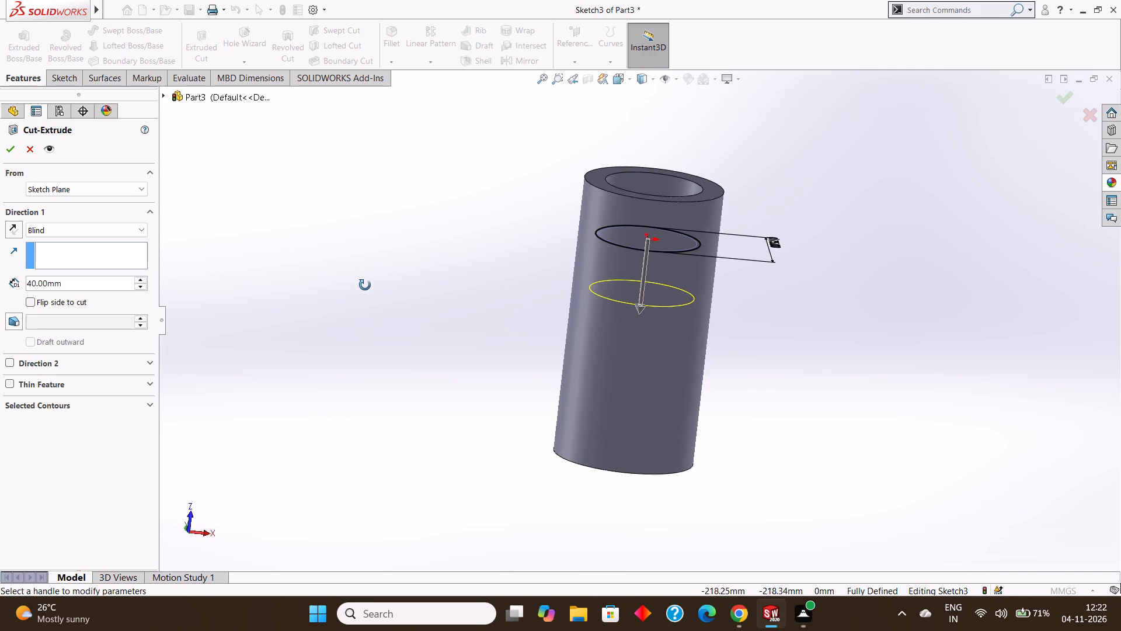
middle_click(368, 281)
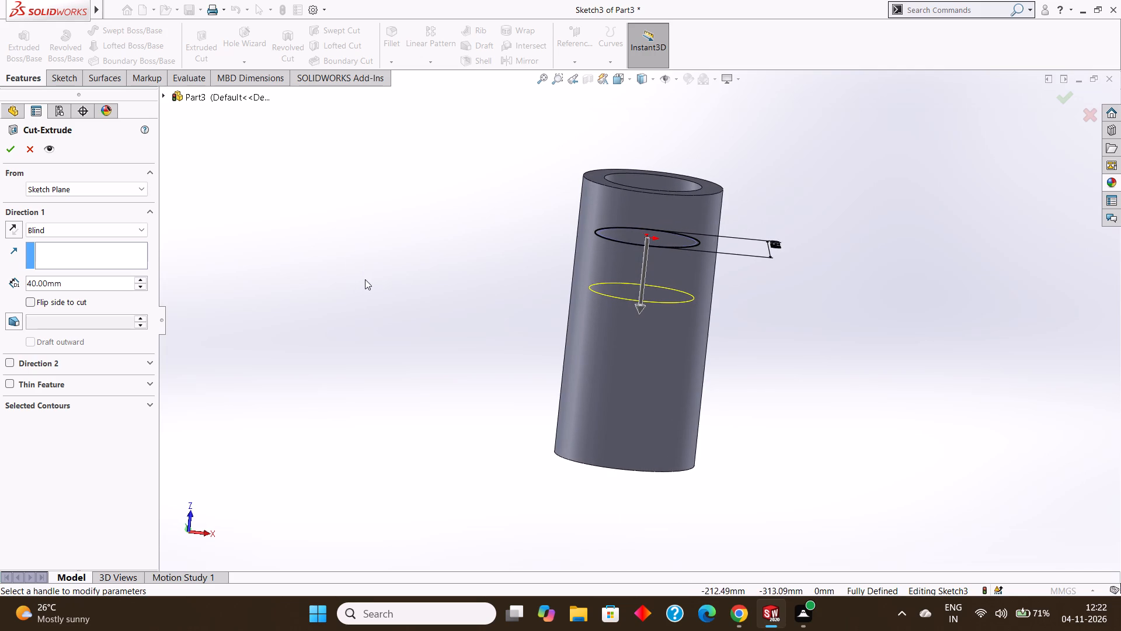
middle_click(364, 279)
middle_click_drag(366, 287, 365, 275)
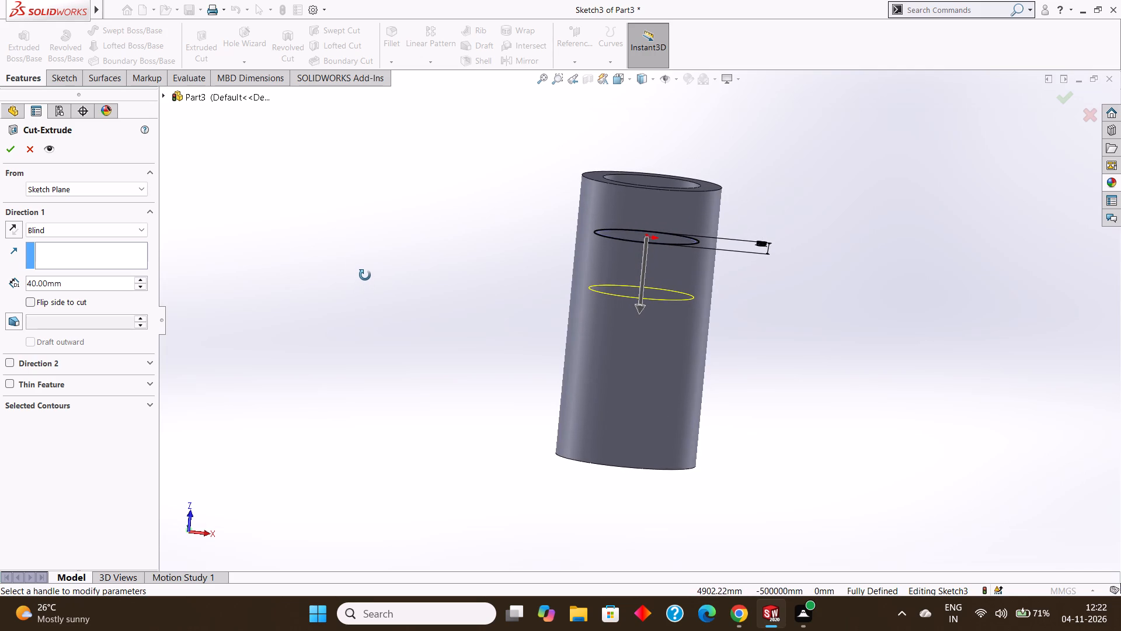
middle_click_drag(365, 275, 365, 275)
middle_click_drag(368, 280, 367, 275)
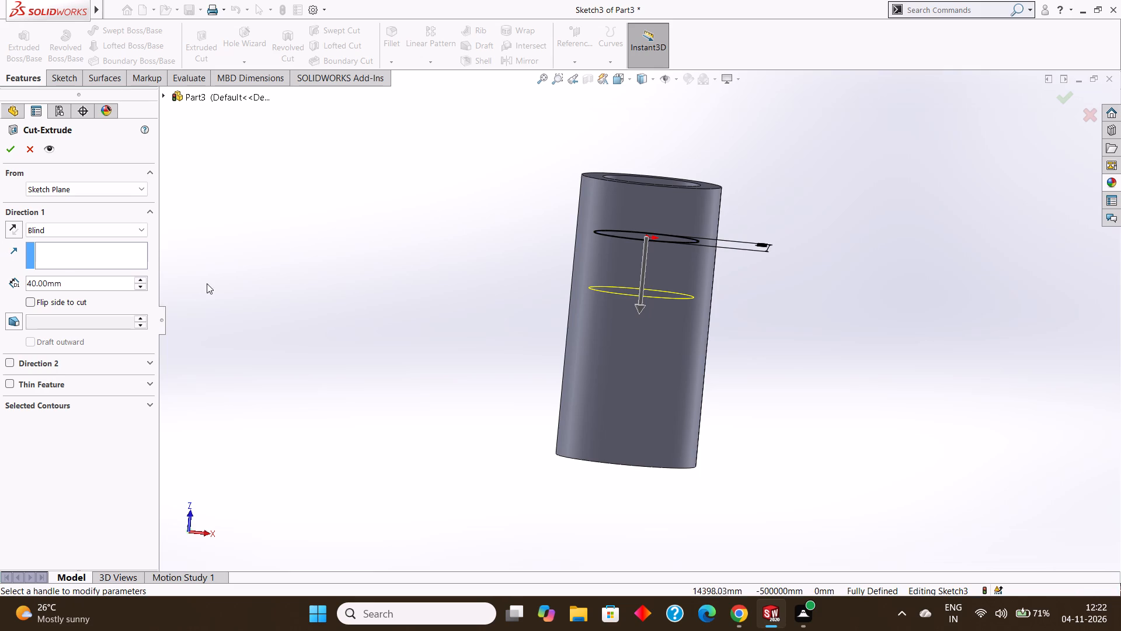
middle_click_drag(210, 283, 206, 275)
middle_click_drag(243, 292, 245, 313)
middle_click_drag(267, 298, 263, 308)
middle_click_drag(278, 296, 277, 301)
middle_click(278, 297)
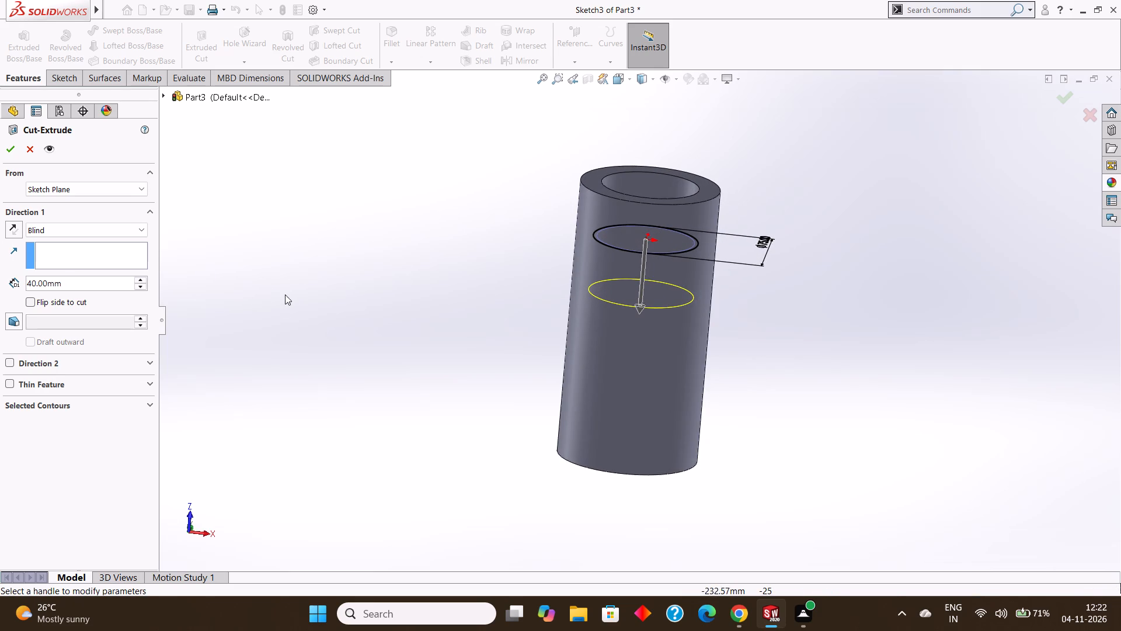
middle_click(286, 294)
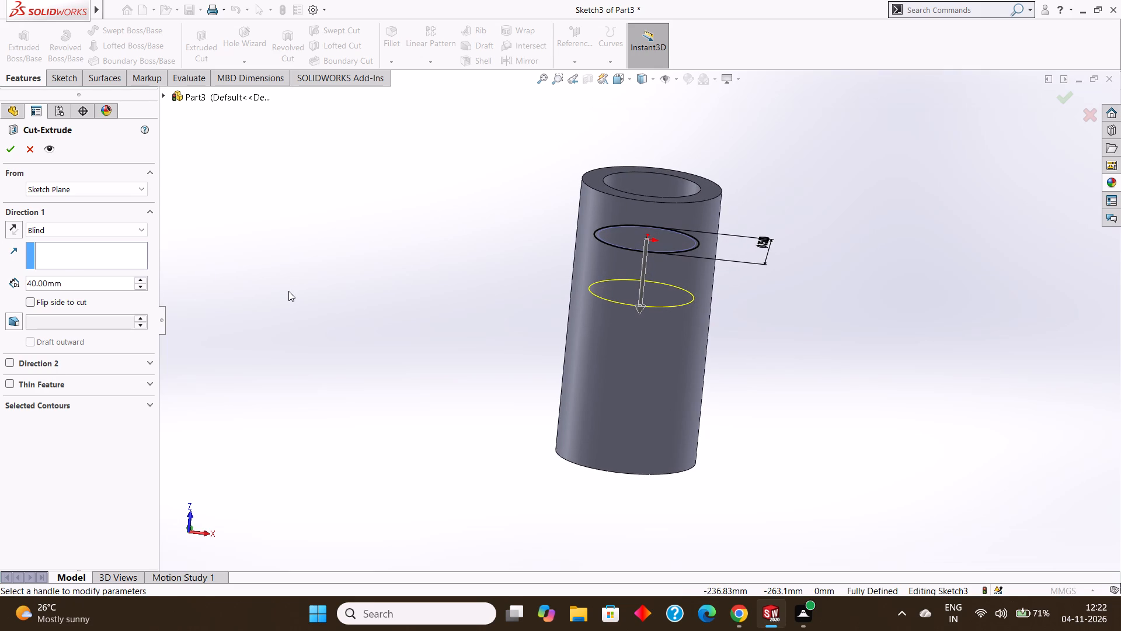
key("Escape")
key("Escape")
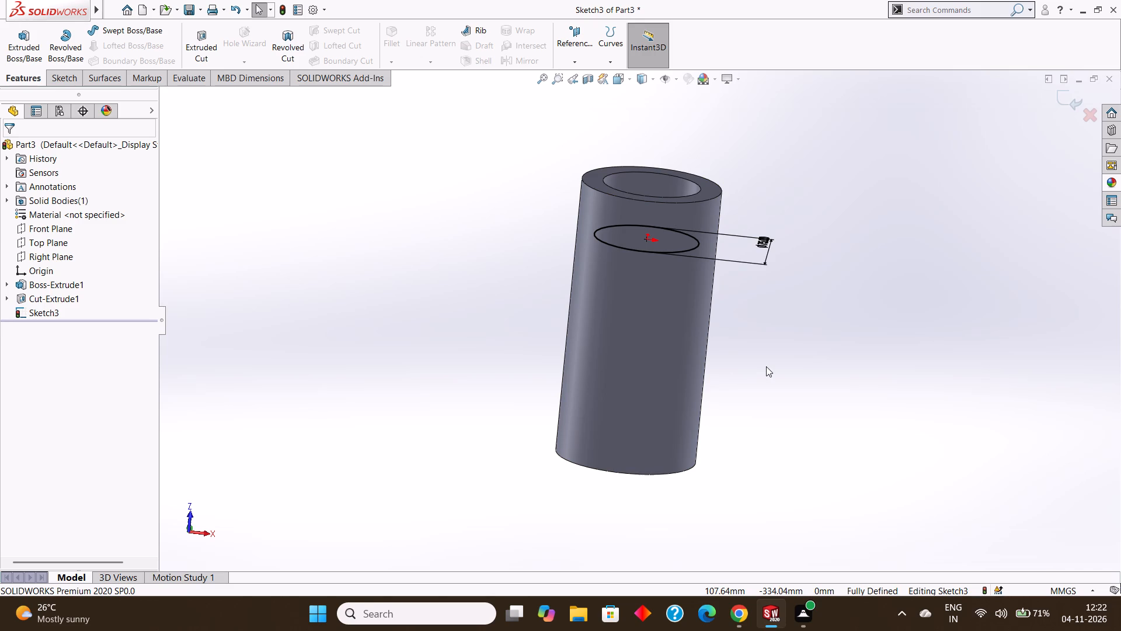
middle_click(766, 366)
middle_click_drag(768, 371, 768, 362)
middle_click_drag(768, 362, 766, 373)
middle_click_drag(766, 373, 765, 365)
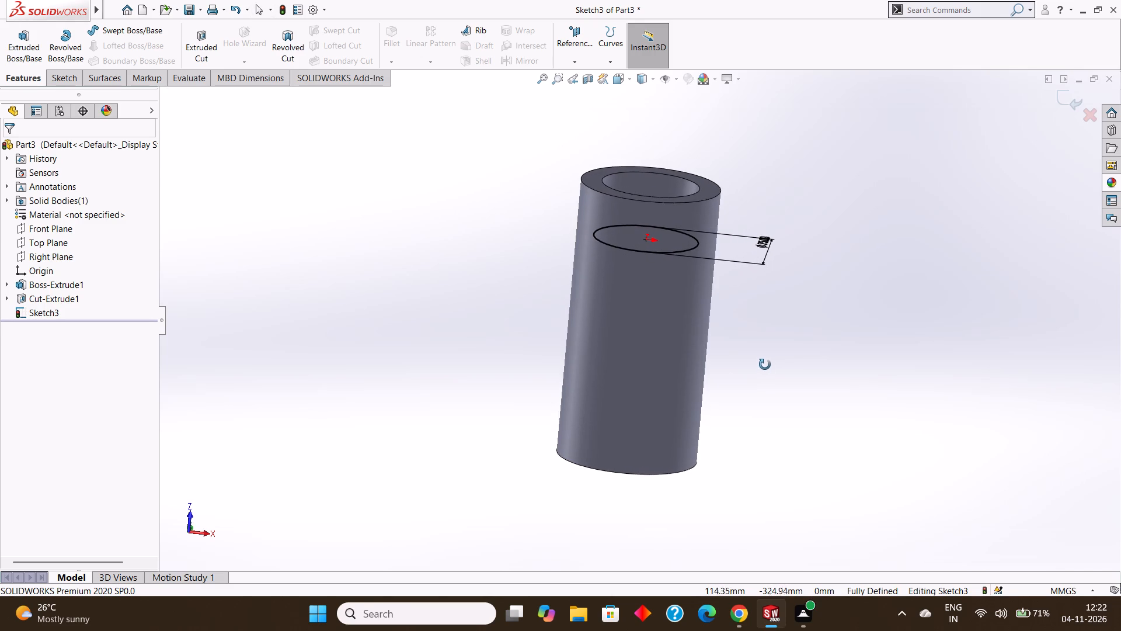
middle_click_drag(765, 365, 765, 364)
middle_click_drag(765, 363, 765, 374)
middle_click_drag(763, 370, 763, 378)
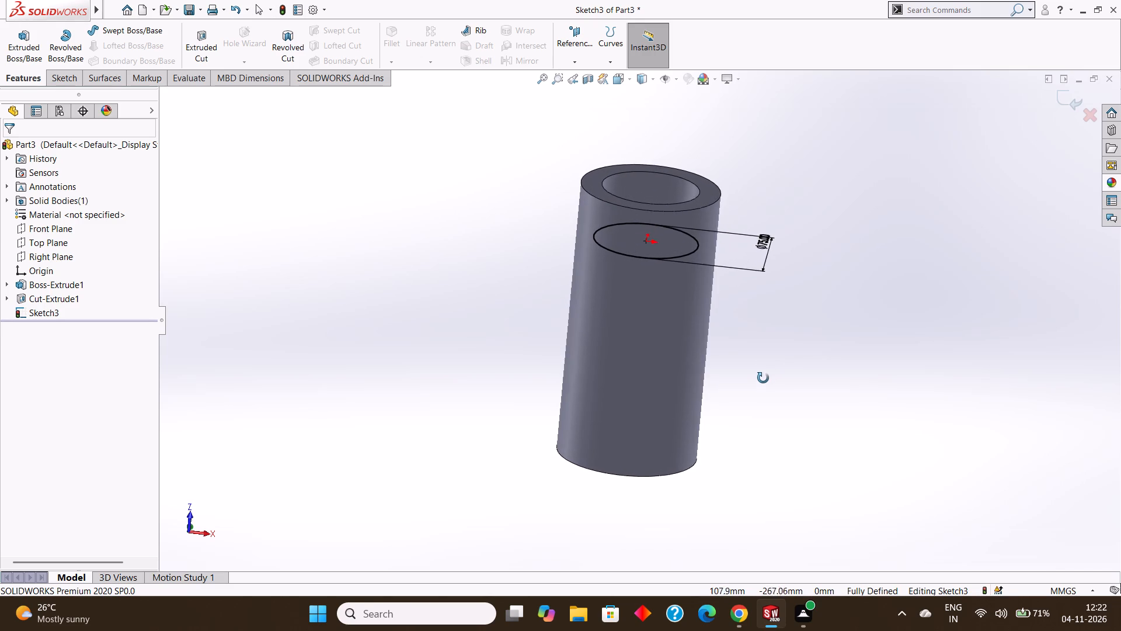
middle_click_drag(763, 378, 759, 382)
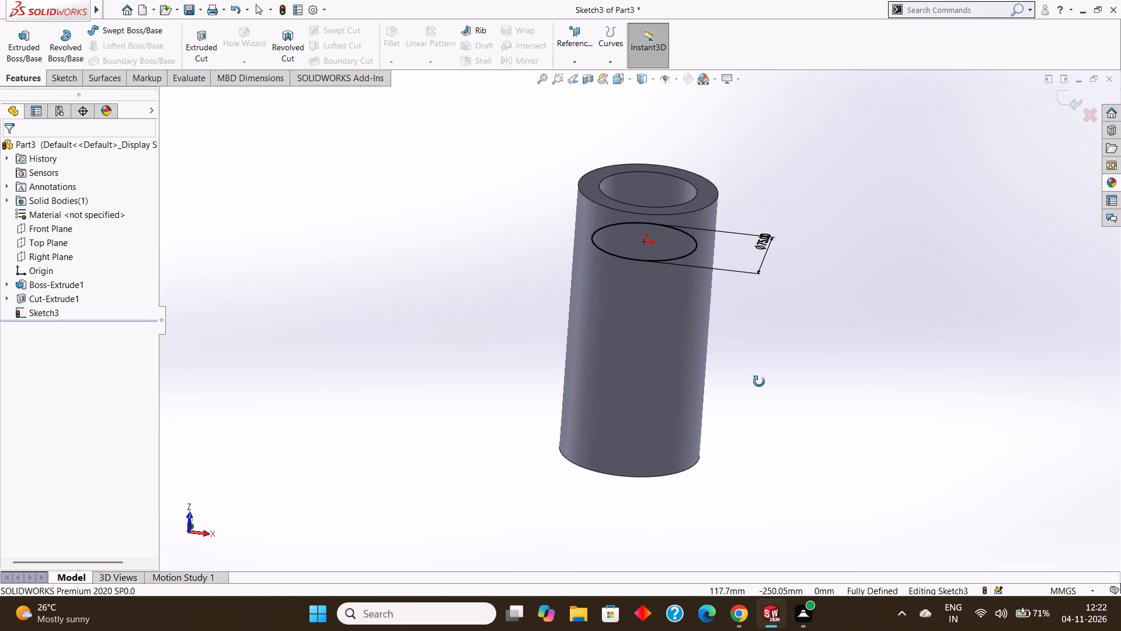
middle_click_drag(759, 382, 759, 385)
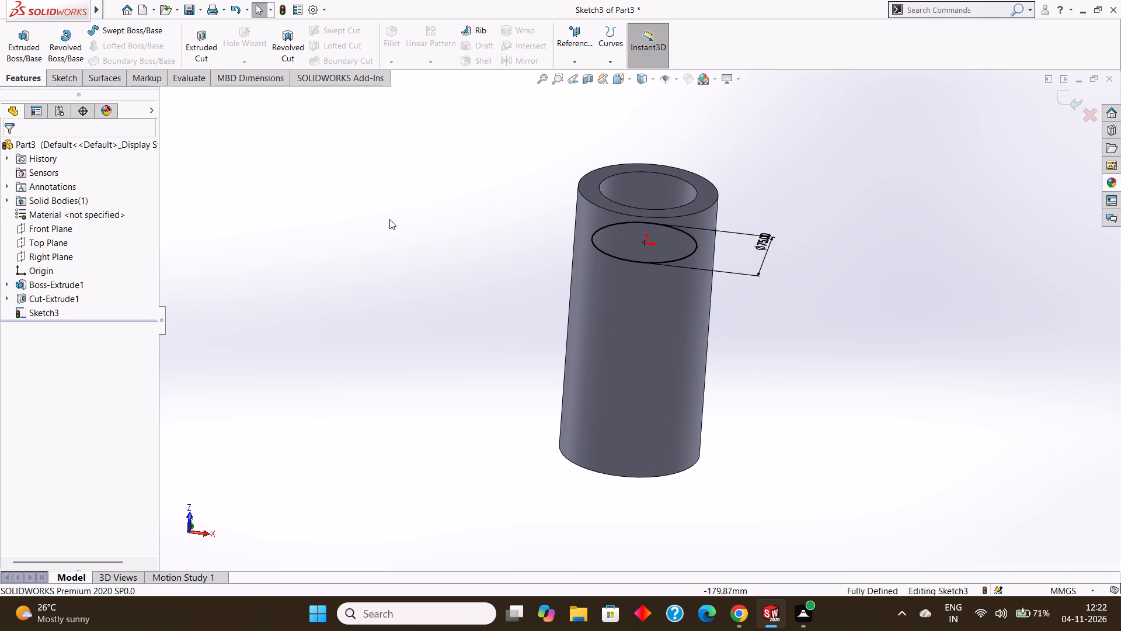
Cut-extrude the 75 mm circle from the pocket floor into the cylinder as a blind cut 80 mm deep.
middle_click_drag(389, 219, 390, 334)
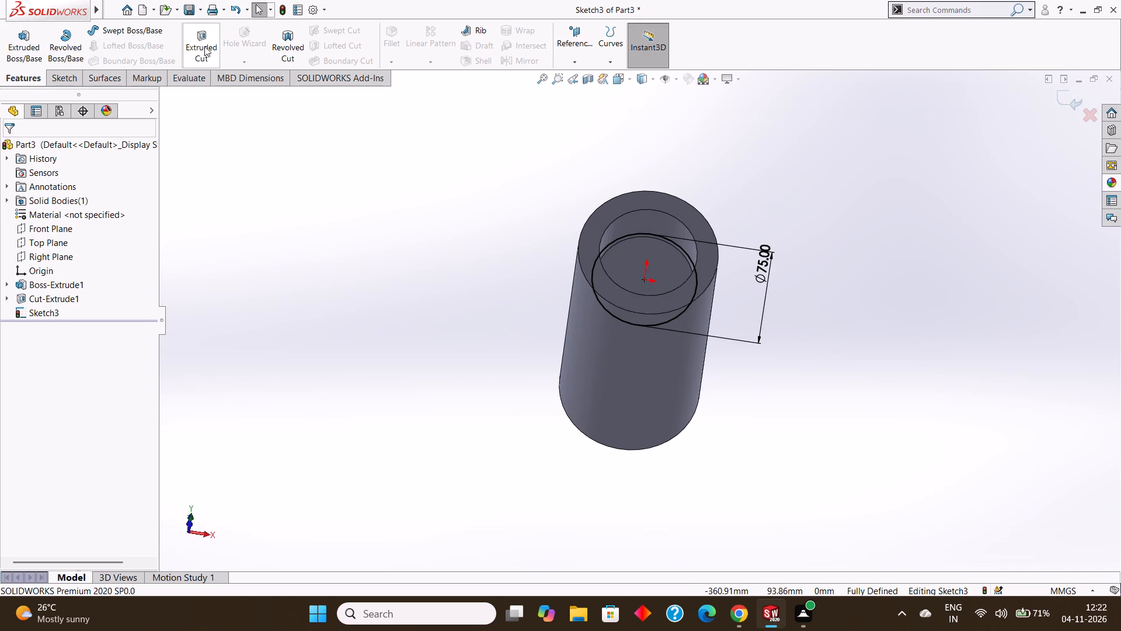
left_click(198, 45)
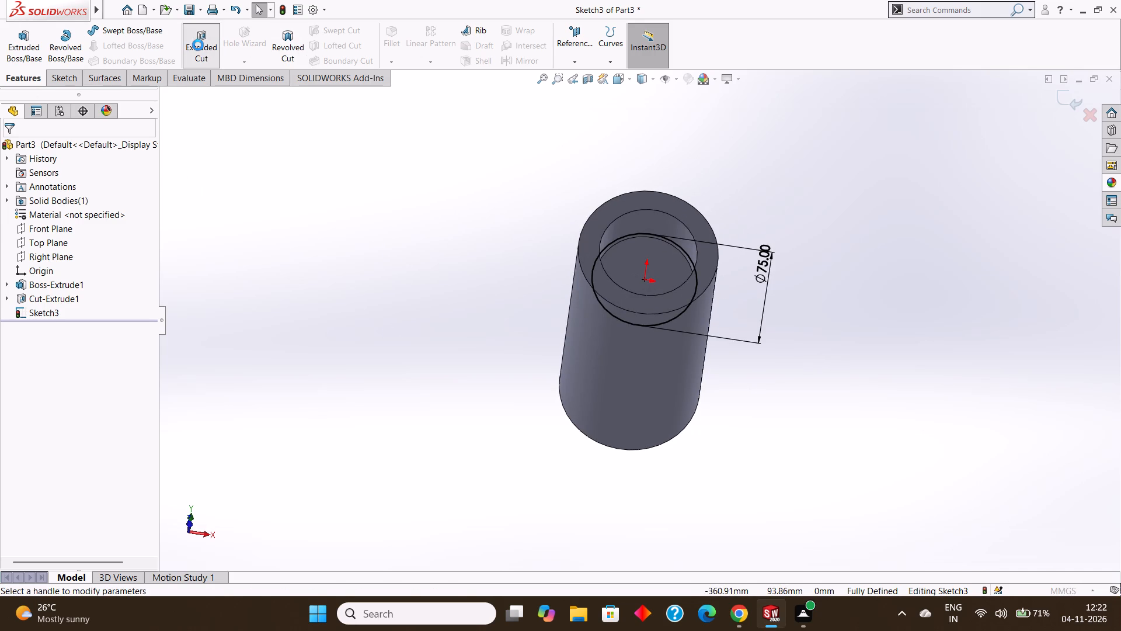
middle_click_drag(342, 284, 349, 168)
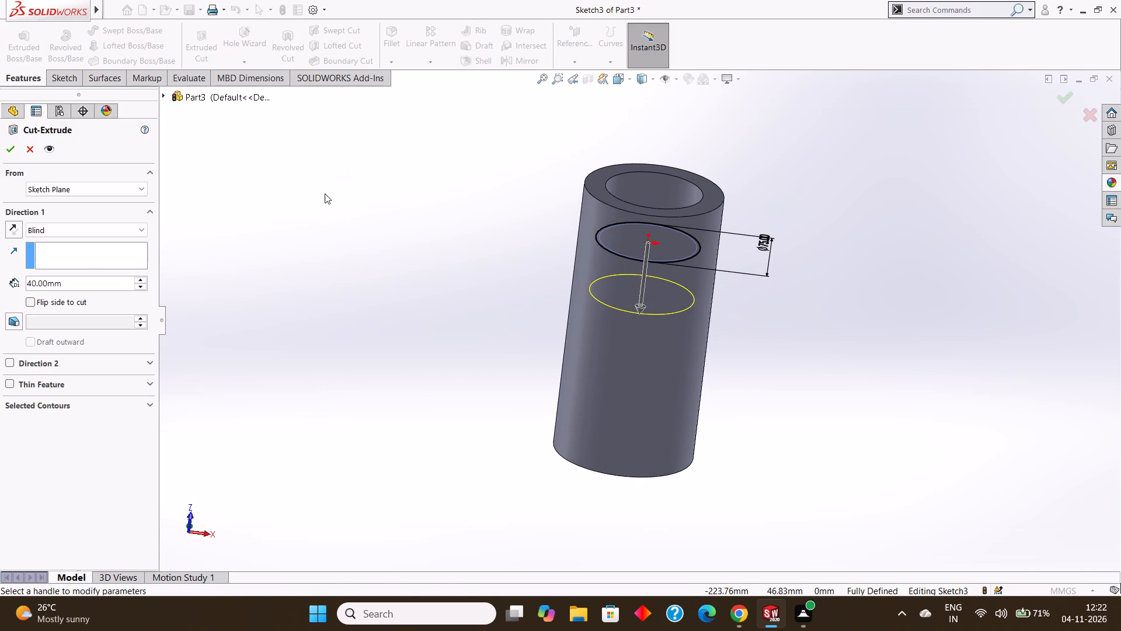
left_click(70, 283)
left_click_drag(115, 283, 20, 283)
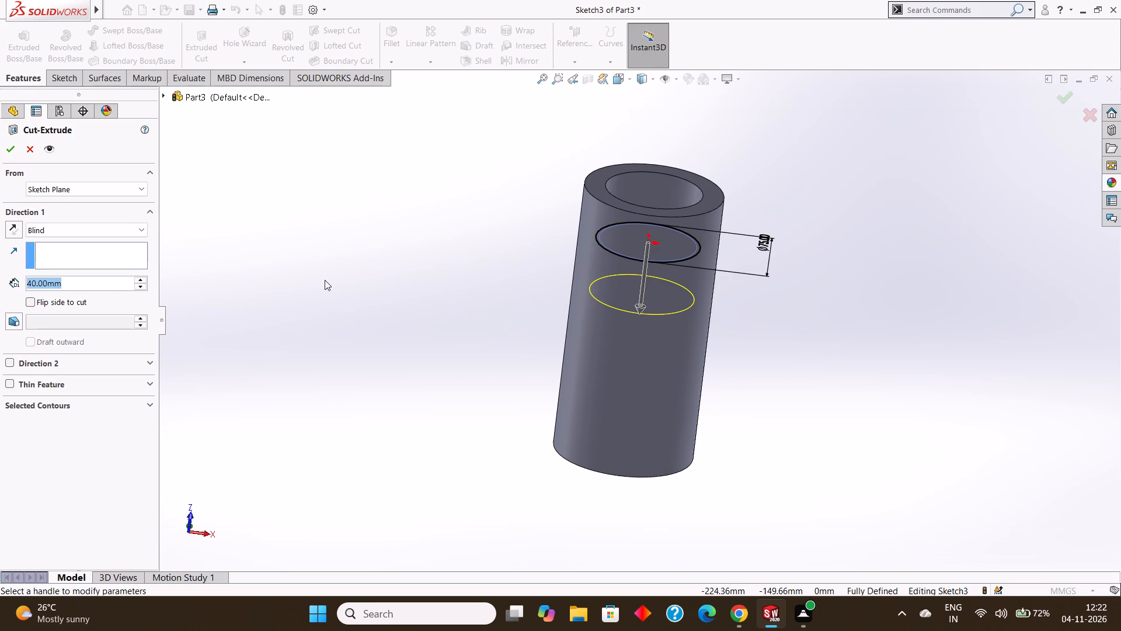
type("80")
key("Return")
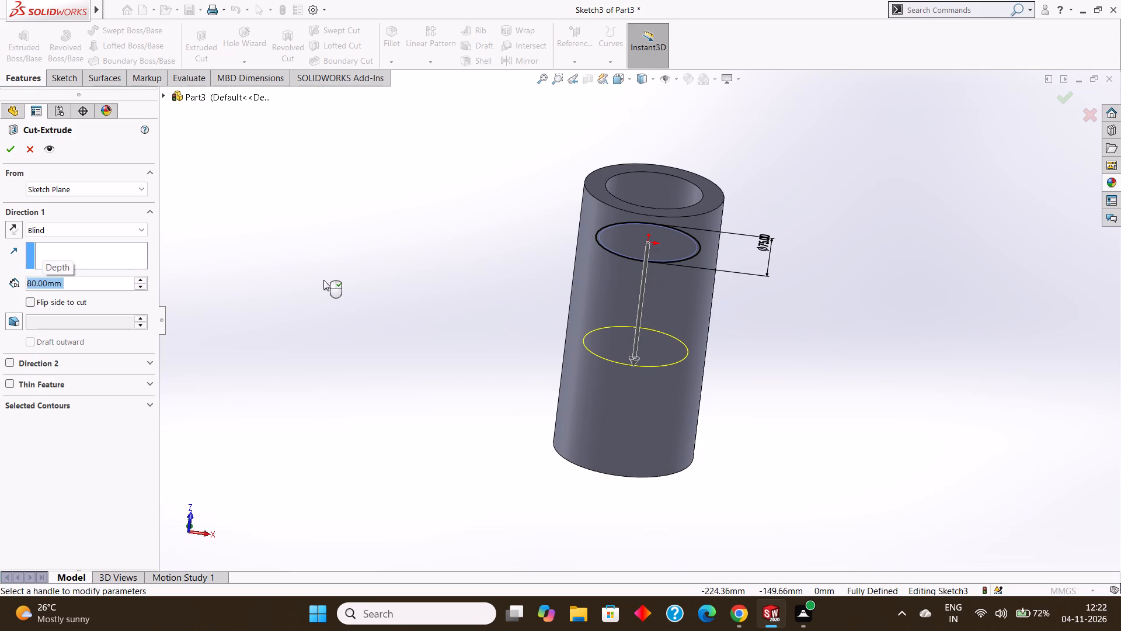
left_click(13, 157)
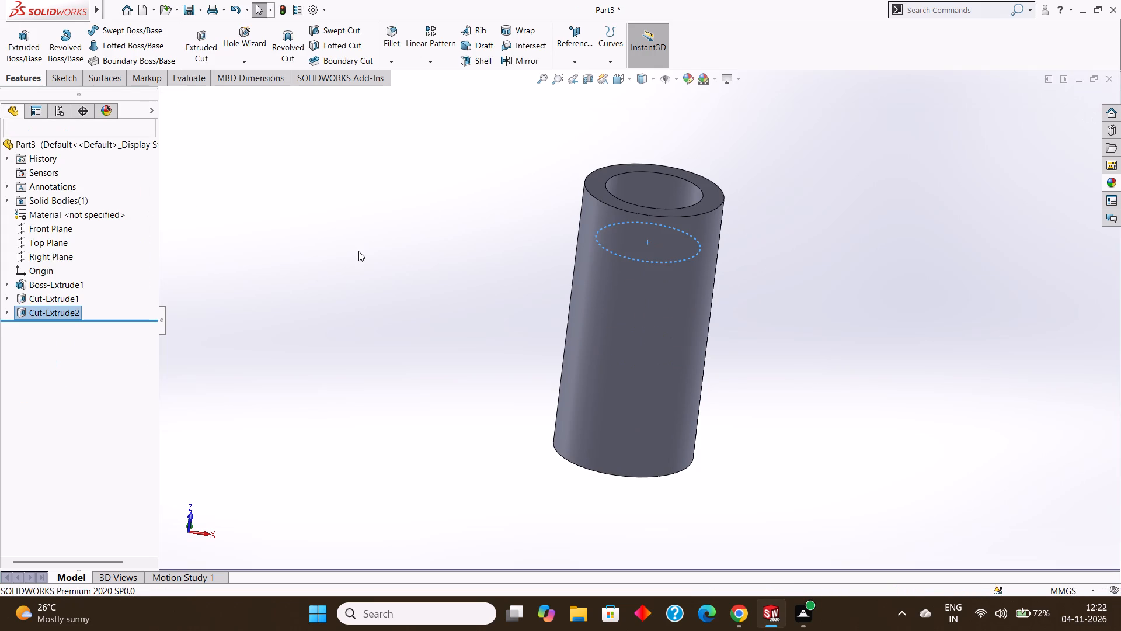
left_click(358, 251)
Start a sketch on the cylinder's uncut end face and draw an origin-centred circle with a radius of 35 mm.
middle_click_drag(361, 255, 362, 233)
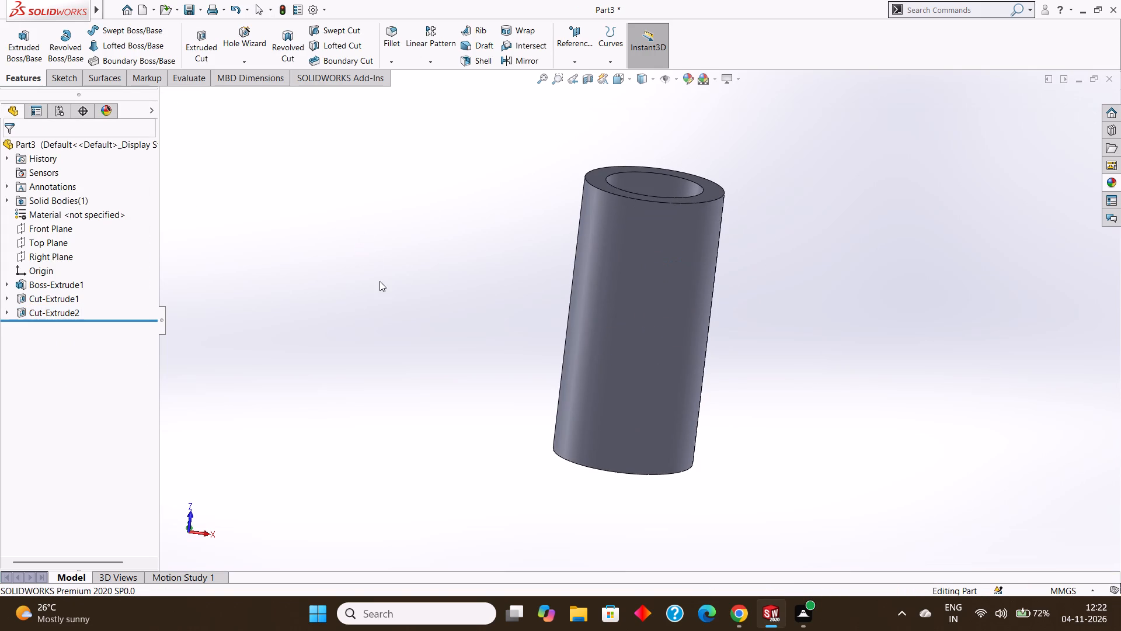
middle_click_drag(380, 281, 384, 245)
middle_click_drag(375, 307, 387, 238)
middle_click_drag(432, 365, 454, 292)
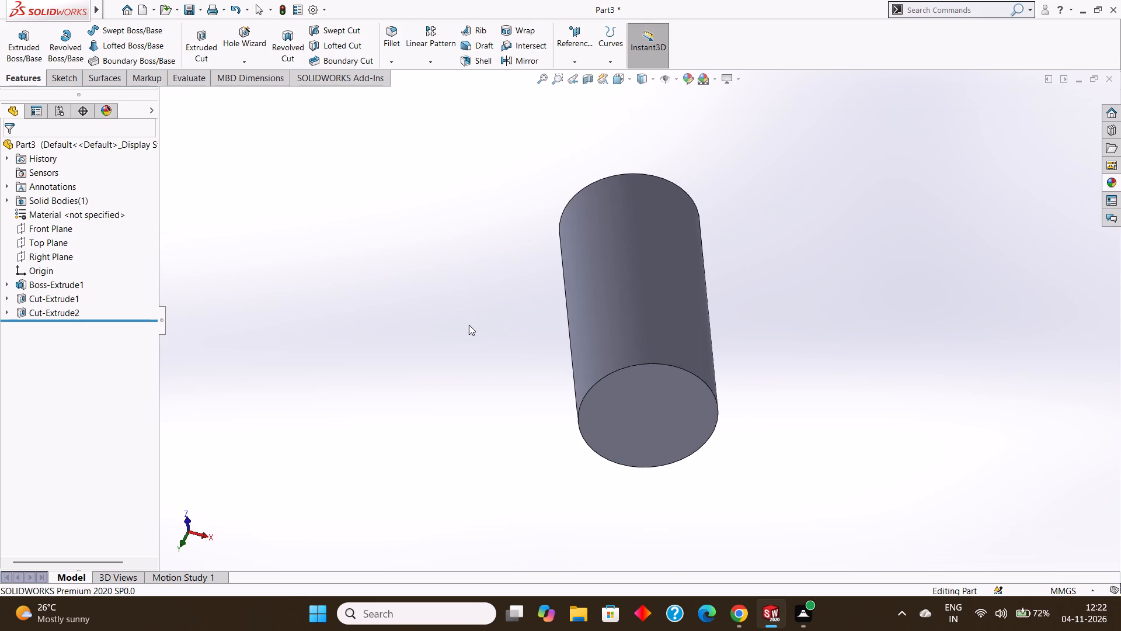
middle_click_drag(469, 320, 465, 223)
left_click(635, 329)
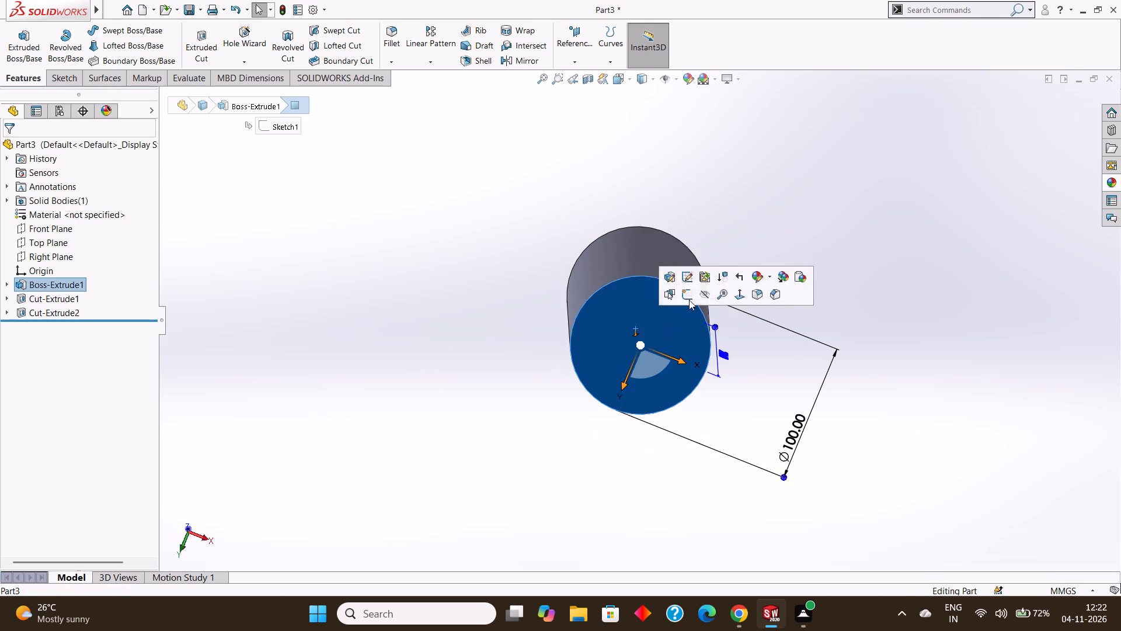
left_click(690, 290)
key("ctrl+8")
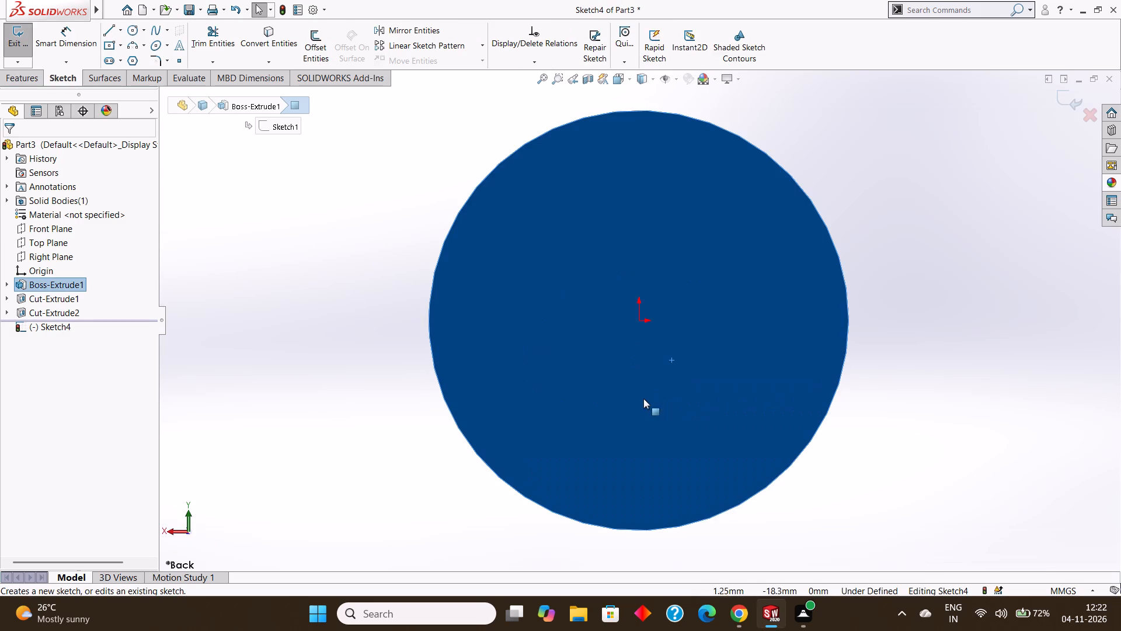
key("Escape")
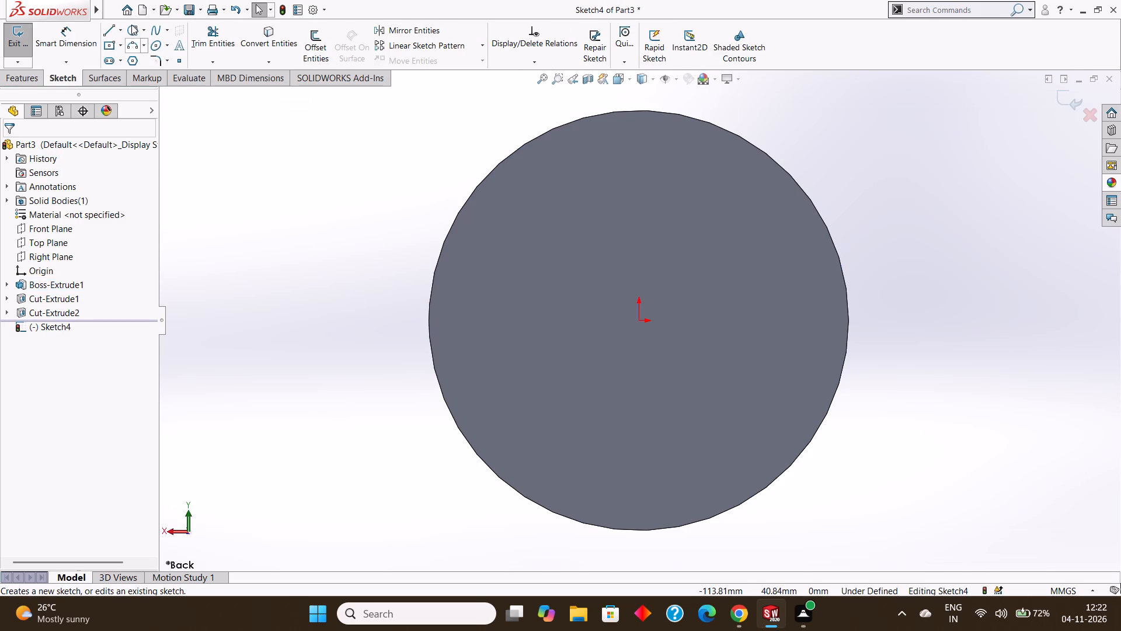
left_click(131, 25)
left_click_drag(640, 320, 698, 265)
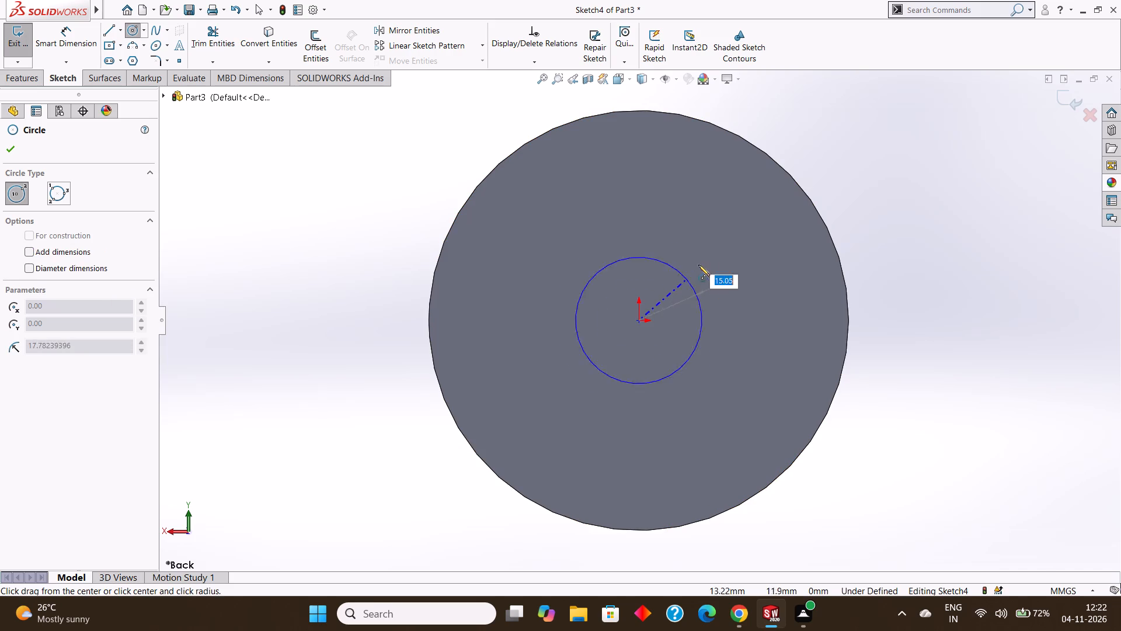
left_click_drag(698, 265, 701, 261)
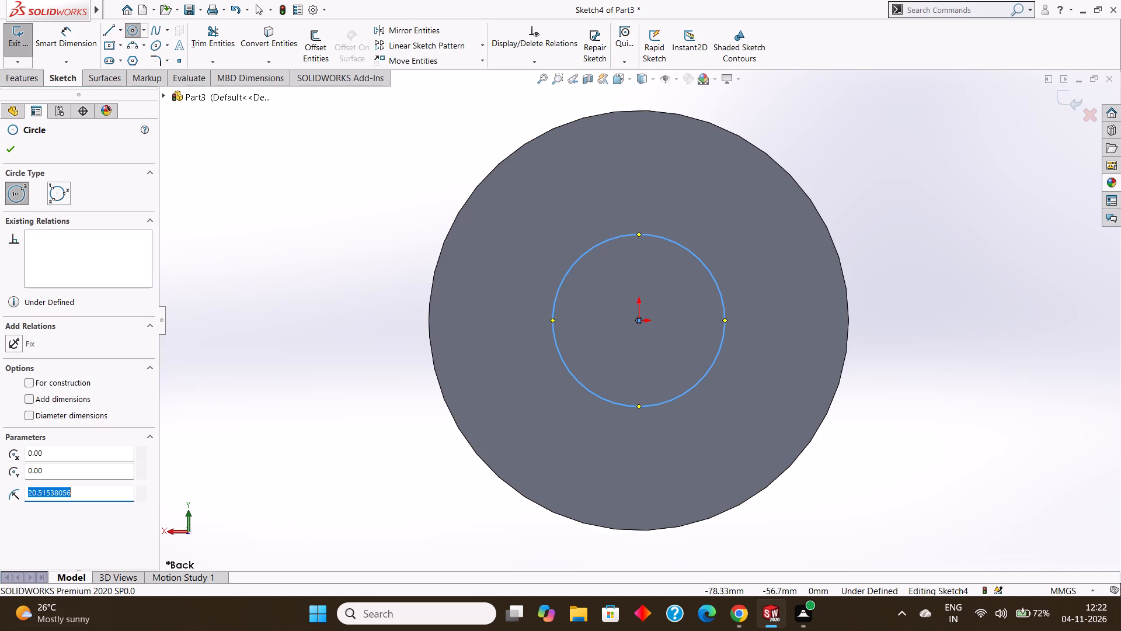
key("BackSpace")
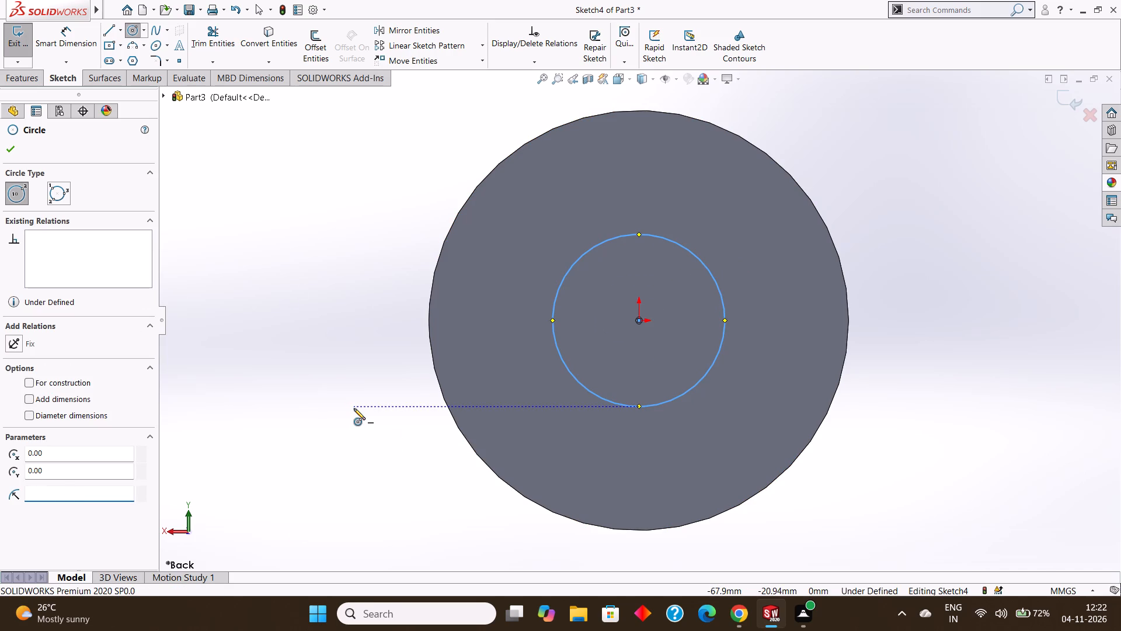
key("3")
key("5")
key("Return")
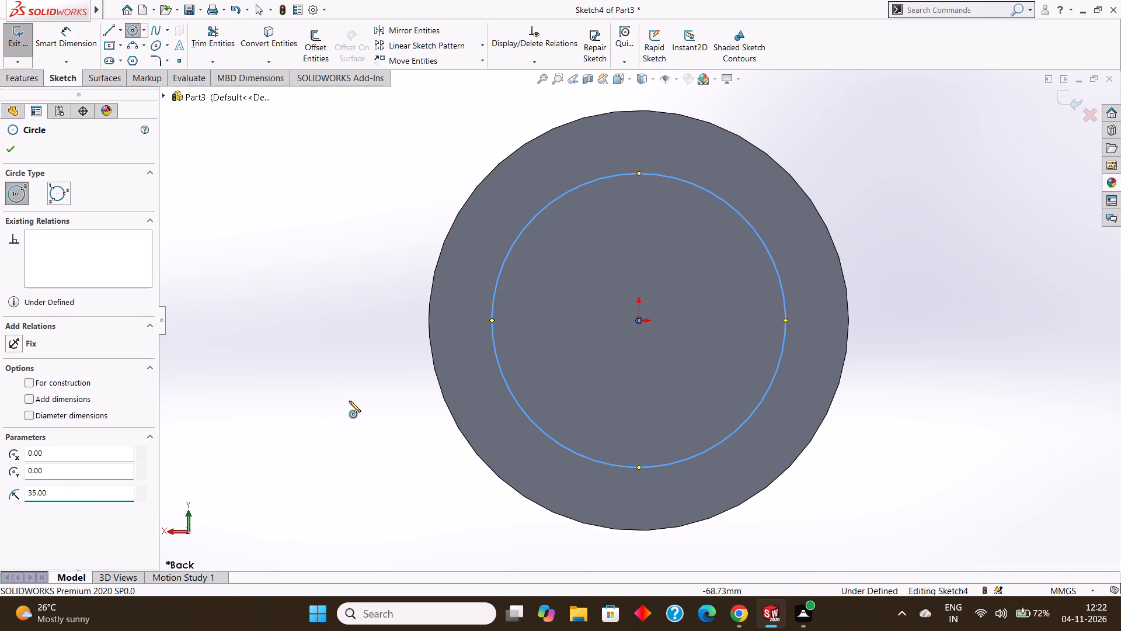
key("Escape")
key("Escape")
Dimension the diameter of the circle on the uncut end face.
left_click(52, 32)
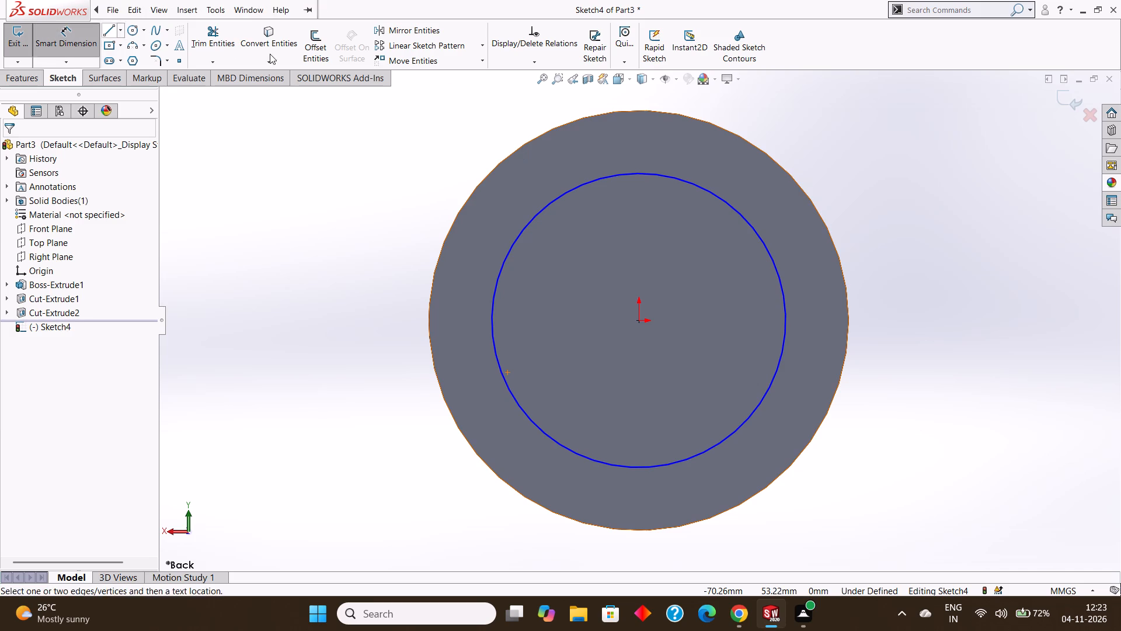
left_click(669, 175)
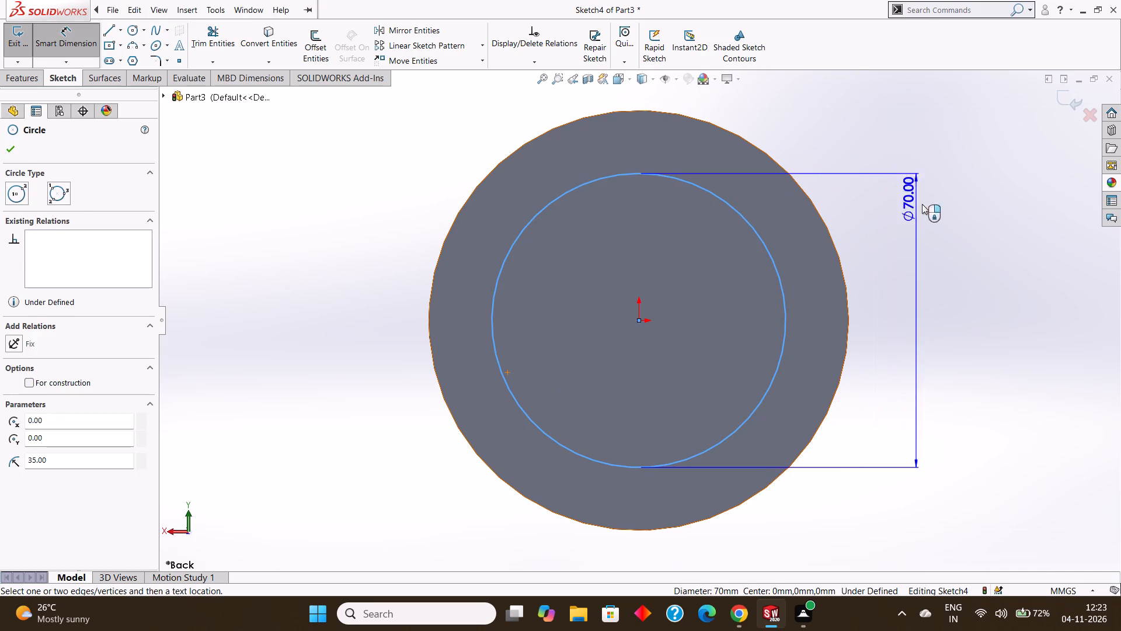
left_click(935, 227)
left_click(882, 205)
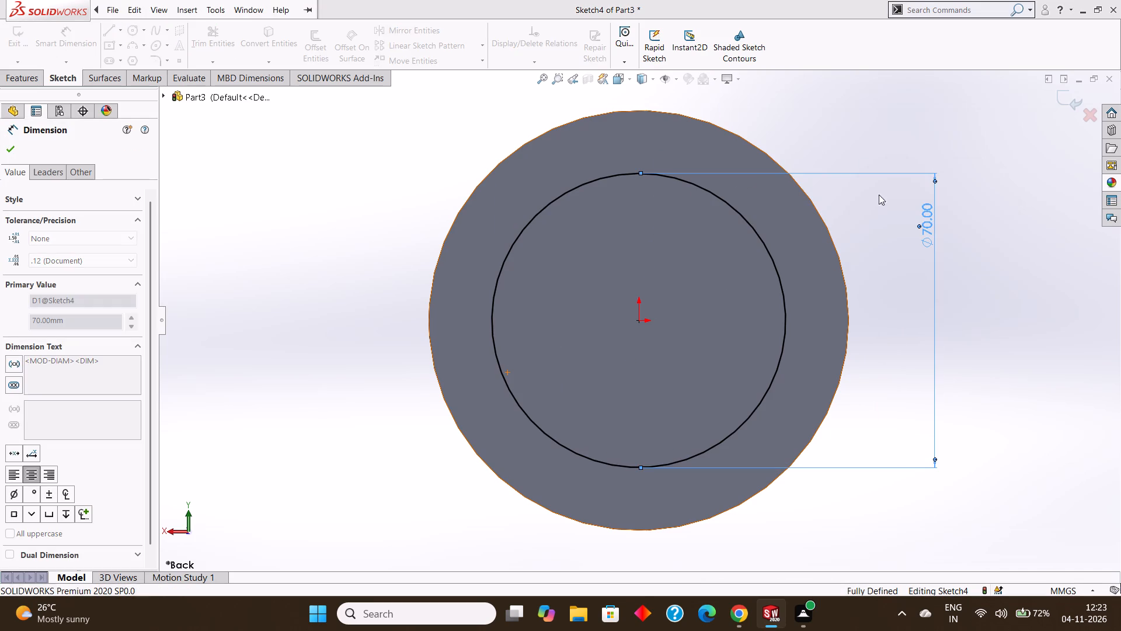
middle_click_drag(895, 108, 889, 208)
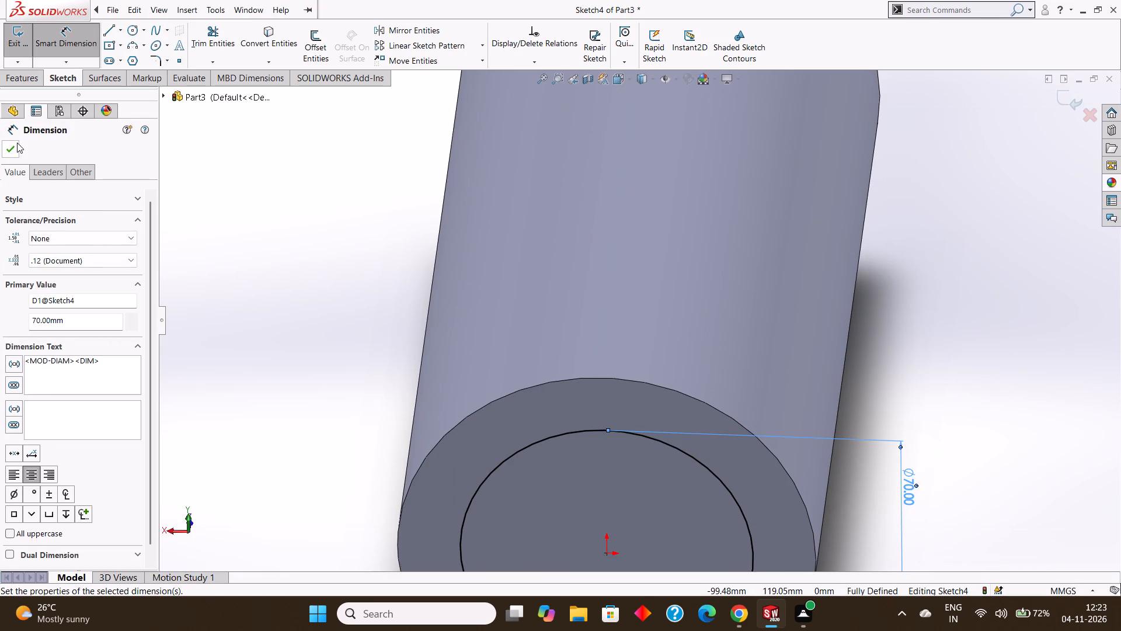
left_click(16, 145)
Cut-extrude the 70 mm circle from the uncut end face with the Through All end condition.
left_click(25, 86)
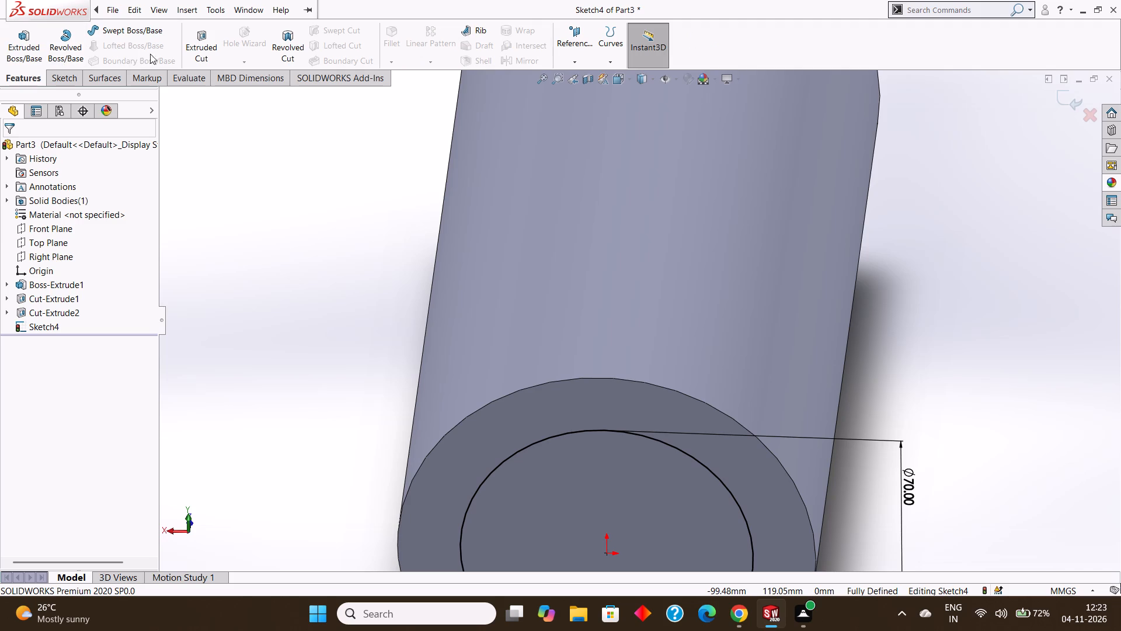
left_click(201, 54)
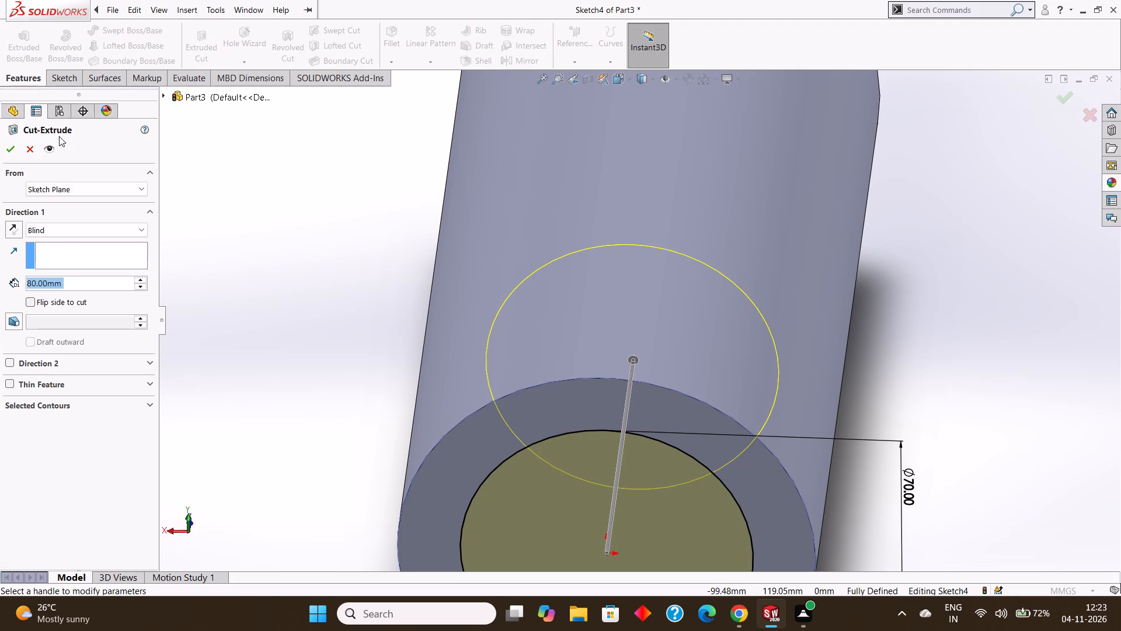
left_click(69, 231)
left_click(65, 250)
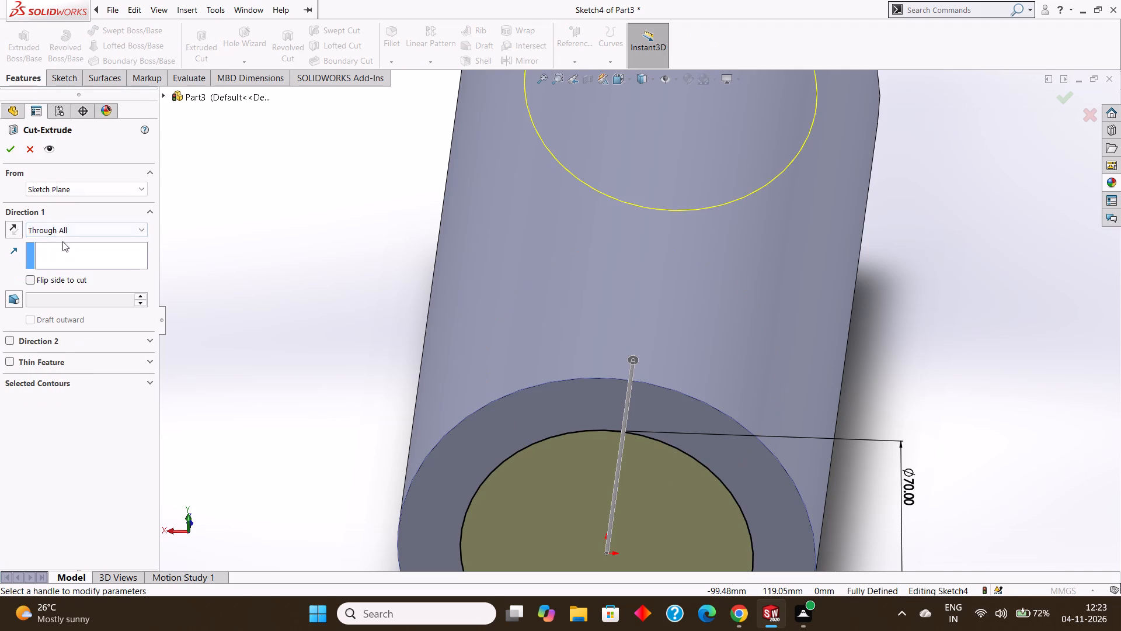
left_click(8, 150)
Examine the bore from both ends of the cylinder, including the internal step left by the wider cut.
scroll(225, 182, "up", 3)
scroll(295, 183, "up", 2)
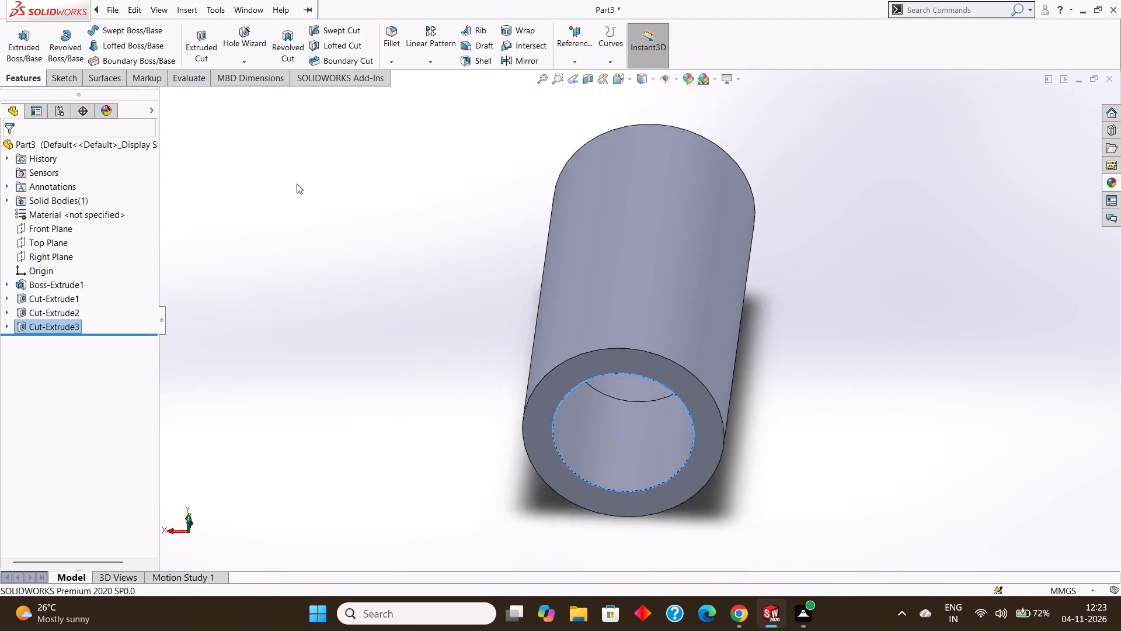
scroll(297, 183, "up", 1)
middle_click_drag(385, 185, 390, 349)
middle_click_drag(457, 192, 461, 349)
middle_click_drag(481, 234, 485, 307)
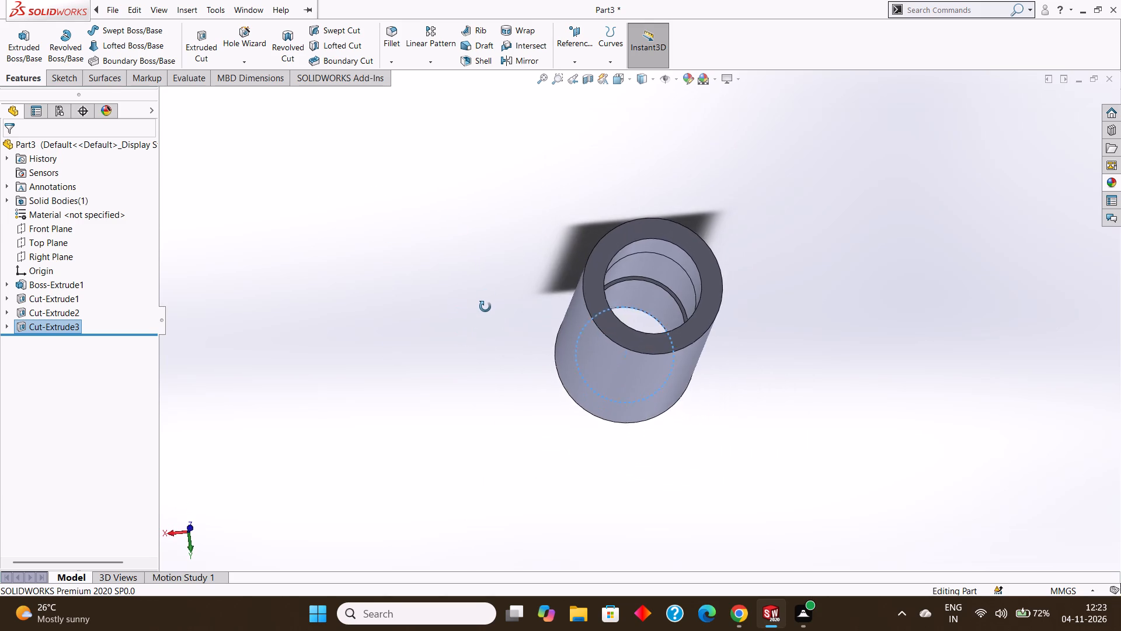
middle_click_drag(485, 307, 475, 296)
middle_click_drag(496, 275, 499, 249)
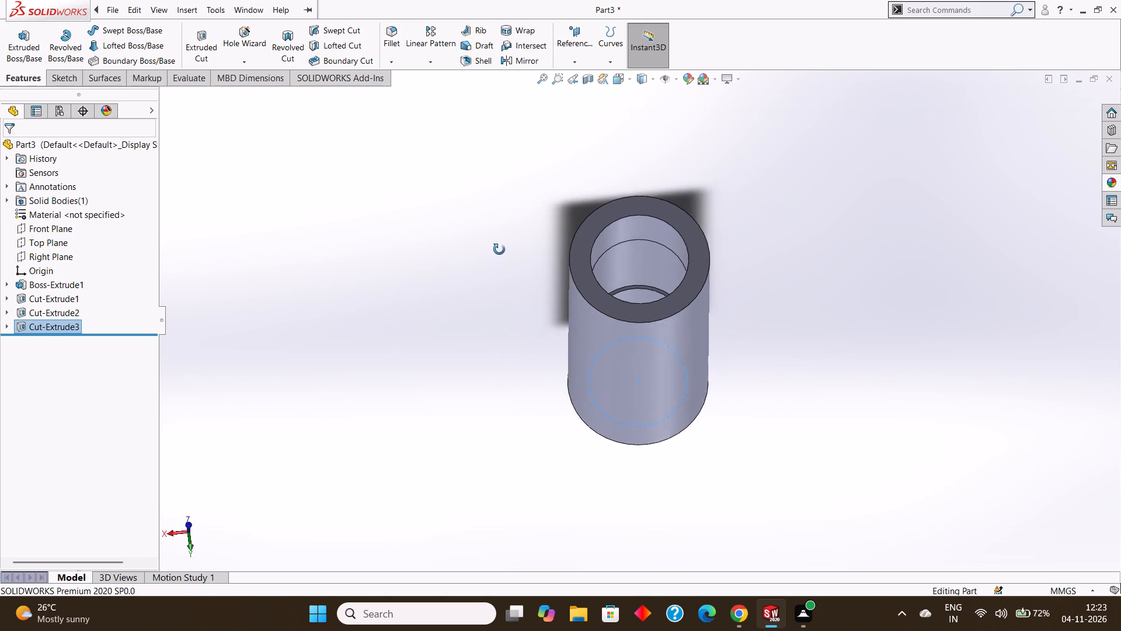
middle_click_drag(499, 249, 497, 280)
scroll(620, 287, "up", 1)
scroll(620, 287, "down", 8)
middle_click_drag(668, 291, 671, 278)
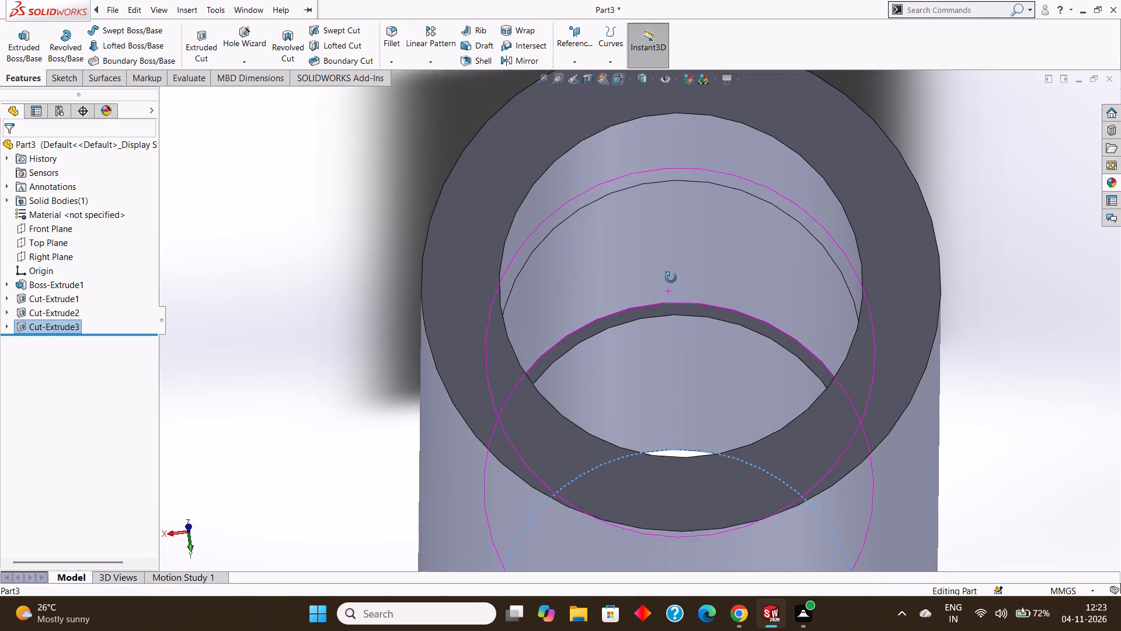
middle_click_drag(671, 278, 669, 256)
scroll(668, 258, "up", 7)
middle_click_drag(670, 260, 677, 331)
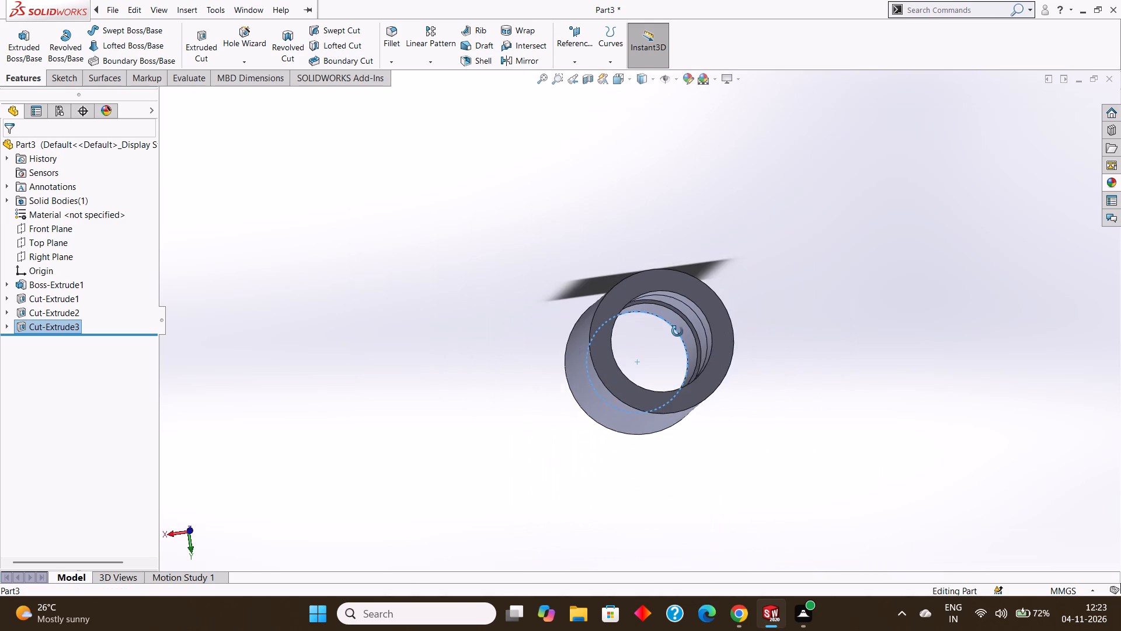
middle_click_drag(677, 331, 683, 248)
middle_click_drag(685, 265, 687, 221)
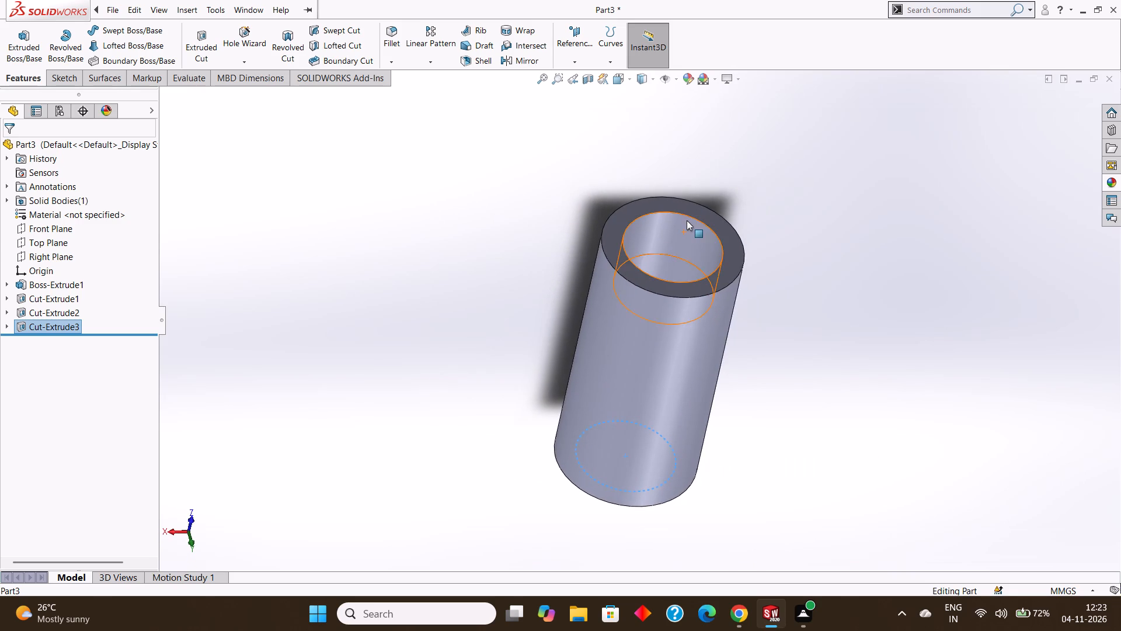
middle_click_drag(685, 227, 670, 323)
middle_click_drag(668, 317, 666, 338)
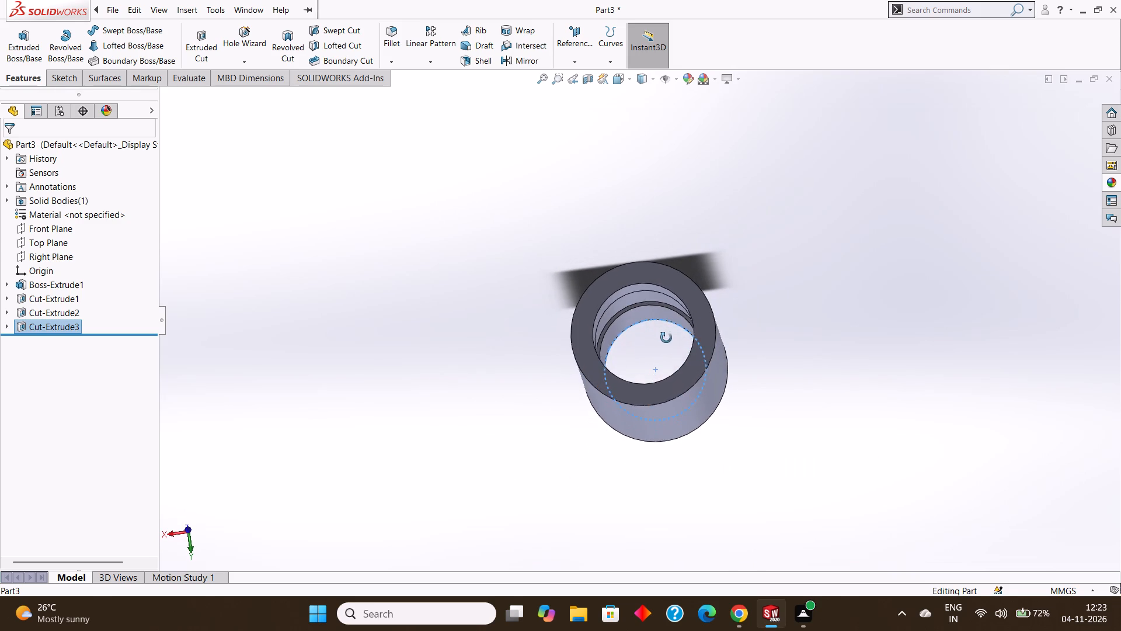
middle_click_drag(666, 338, 664, 337)
scroll(629, 329, "down", 14)
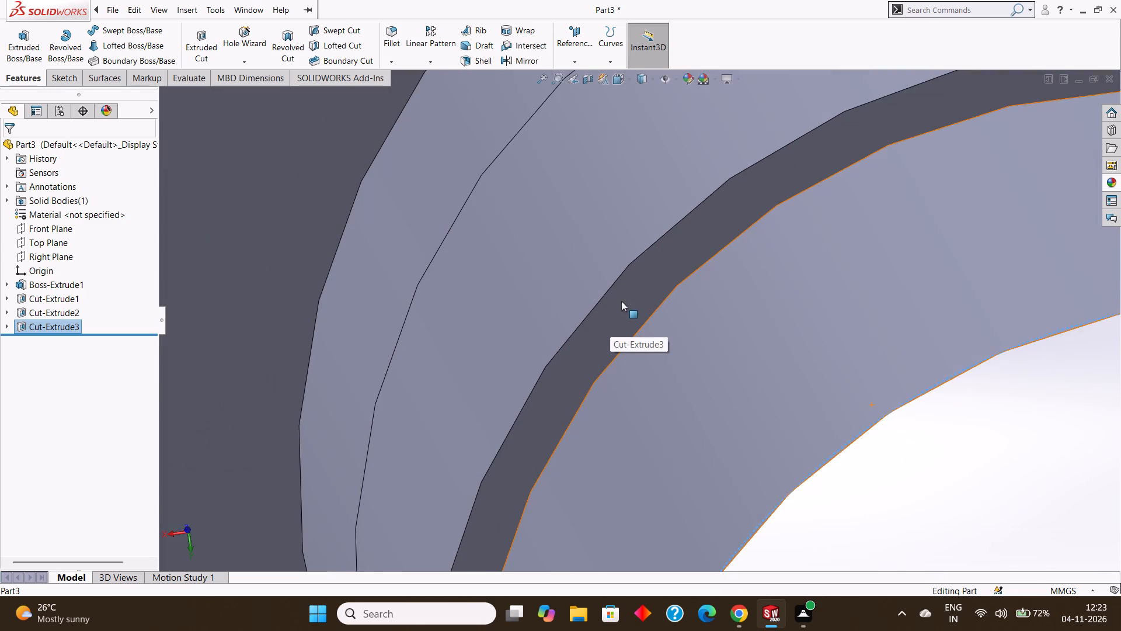
middle_click_drag(629, 297, 630, 252)
scroll(698, 250, "up", 2)
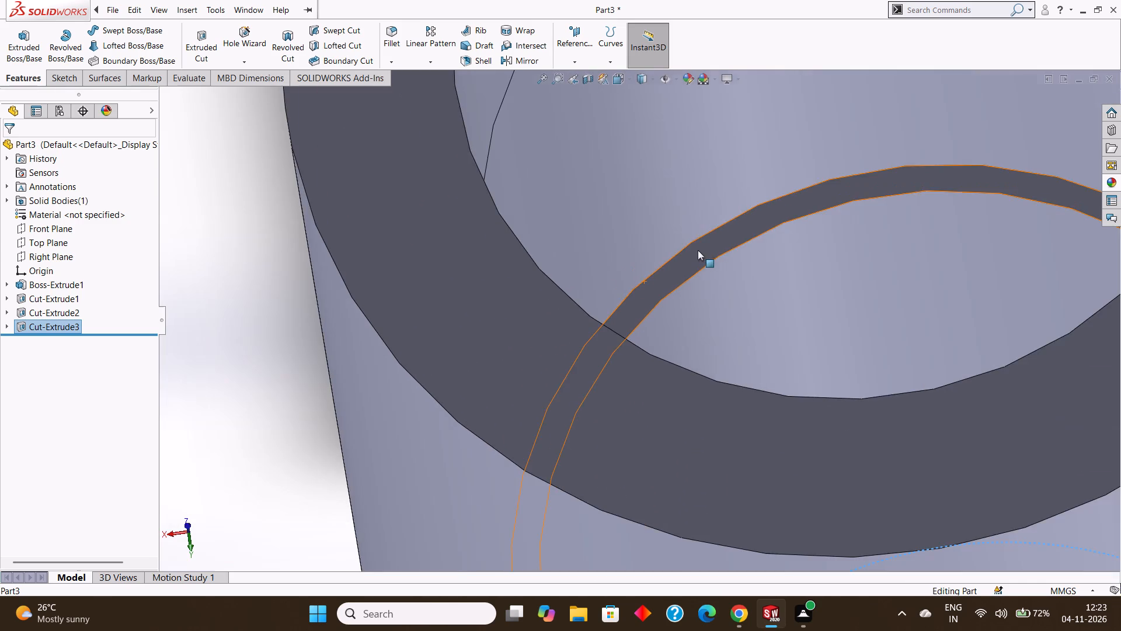
scroll(698, 250, "up", 2)
scroll(751, 241, "up", 1)
middle_click_drag(757, 261, 756, 140)
middle_click_drag(757, 201, 772, 78)
scroll(769, 119, "up", 2)
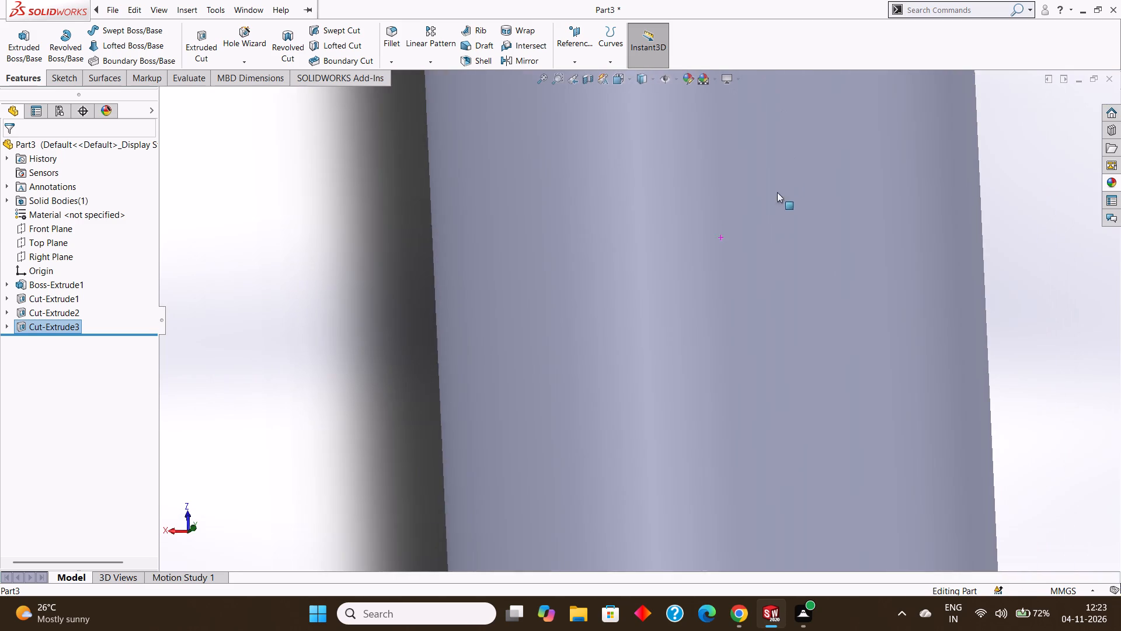
scroll(777, 172, "up", 3)
middle_click_drag(780, 255, 782, 120)
scroll(782, 120, "up", 1)
middle_click_drag(782, 264, 772, 184)
middle_click_drag(765, 230, 767, 196)
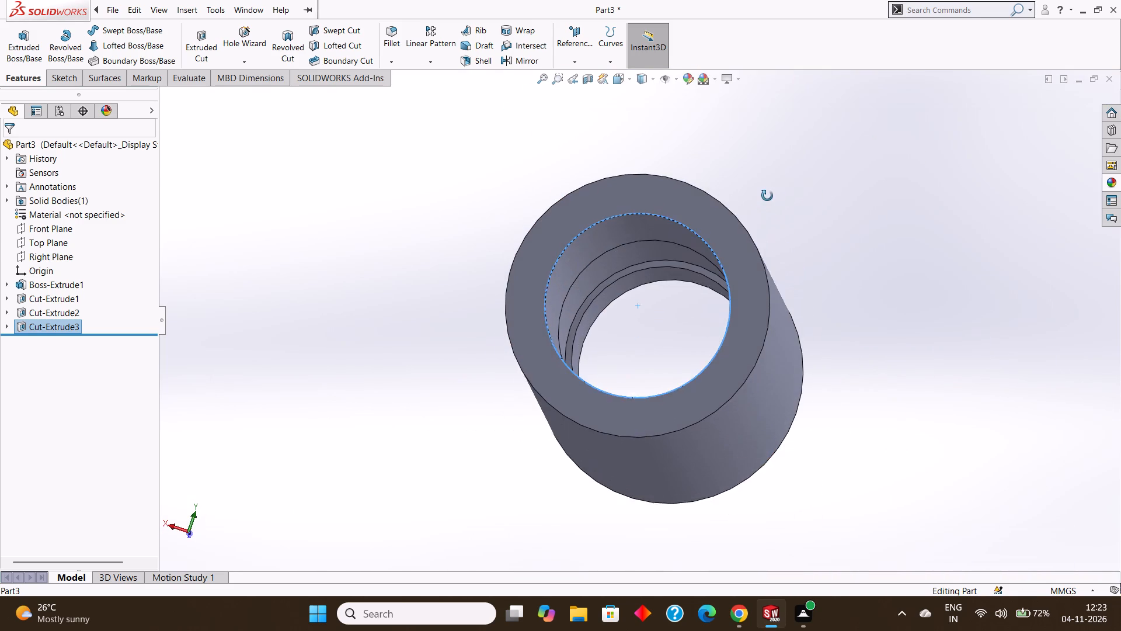
middle_click_drag(767, 196, 662, 173)
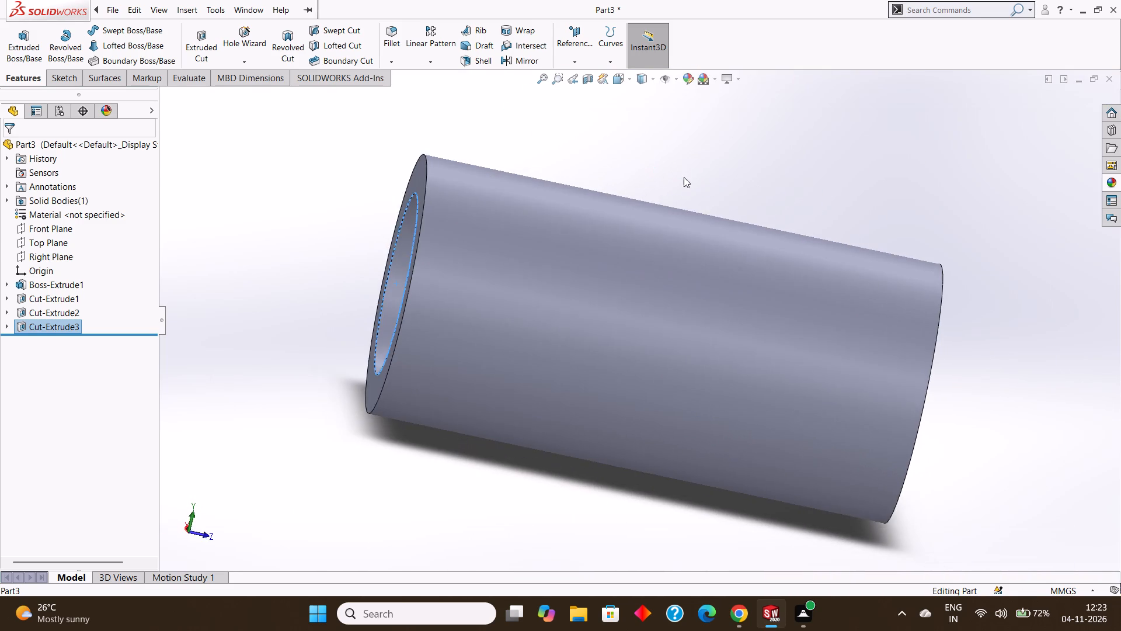
middle_click_drag(832, 200, 701, 188)
middle_click_drag(766, 199, 792, 108)
middle_click_drag(812, 214, 800, 182)
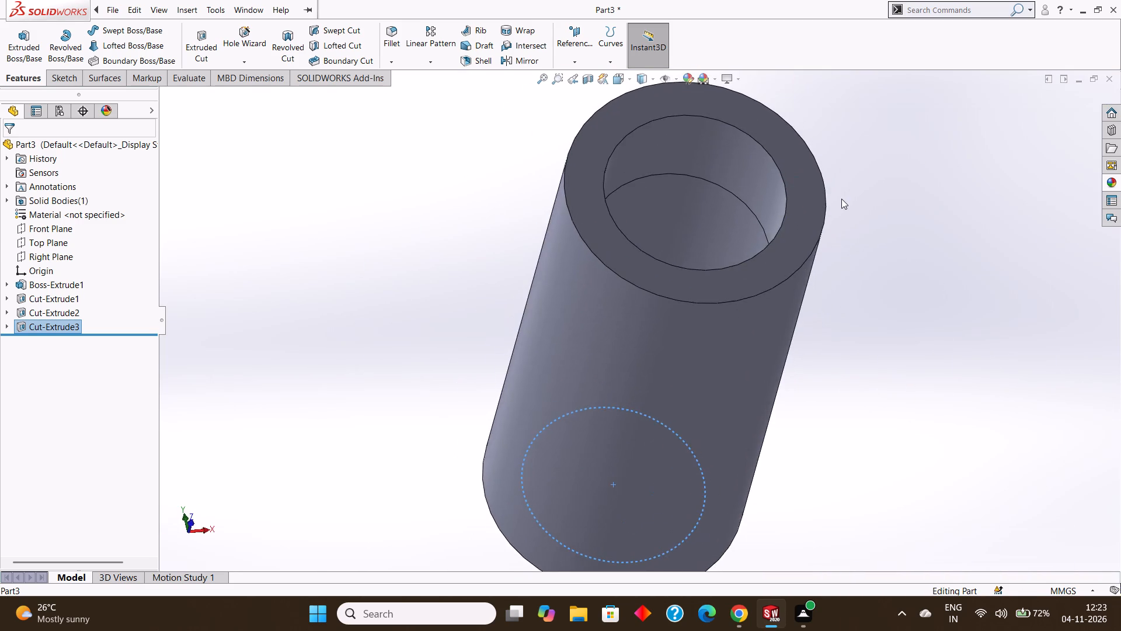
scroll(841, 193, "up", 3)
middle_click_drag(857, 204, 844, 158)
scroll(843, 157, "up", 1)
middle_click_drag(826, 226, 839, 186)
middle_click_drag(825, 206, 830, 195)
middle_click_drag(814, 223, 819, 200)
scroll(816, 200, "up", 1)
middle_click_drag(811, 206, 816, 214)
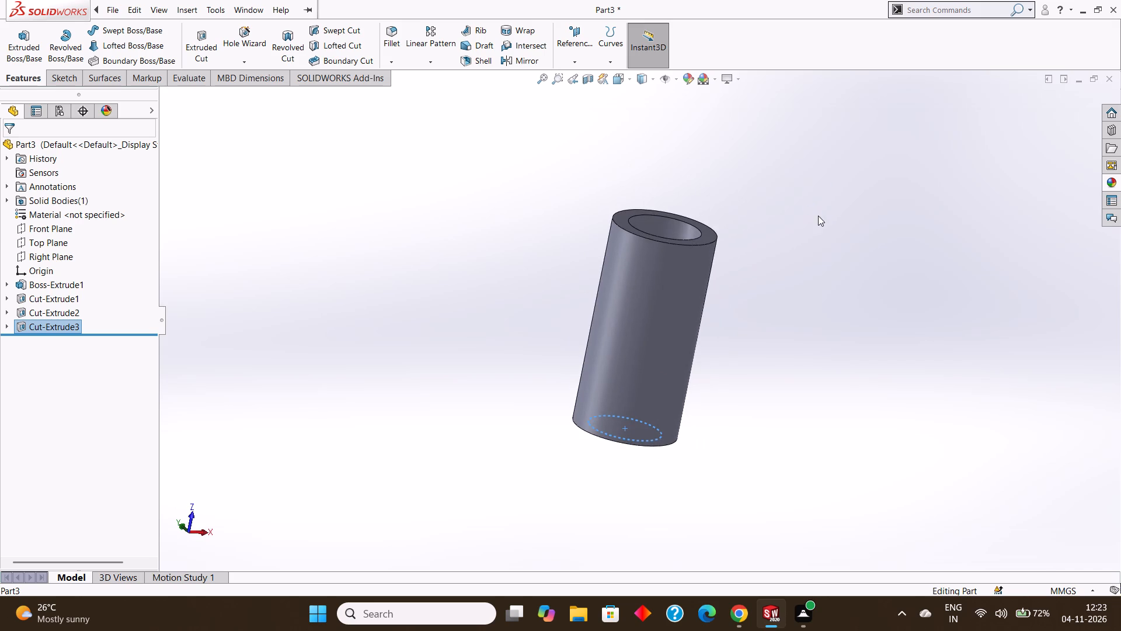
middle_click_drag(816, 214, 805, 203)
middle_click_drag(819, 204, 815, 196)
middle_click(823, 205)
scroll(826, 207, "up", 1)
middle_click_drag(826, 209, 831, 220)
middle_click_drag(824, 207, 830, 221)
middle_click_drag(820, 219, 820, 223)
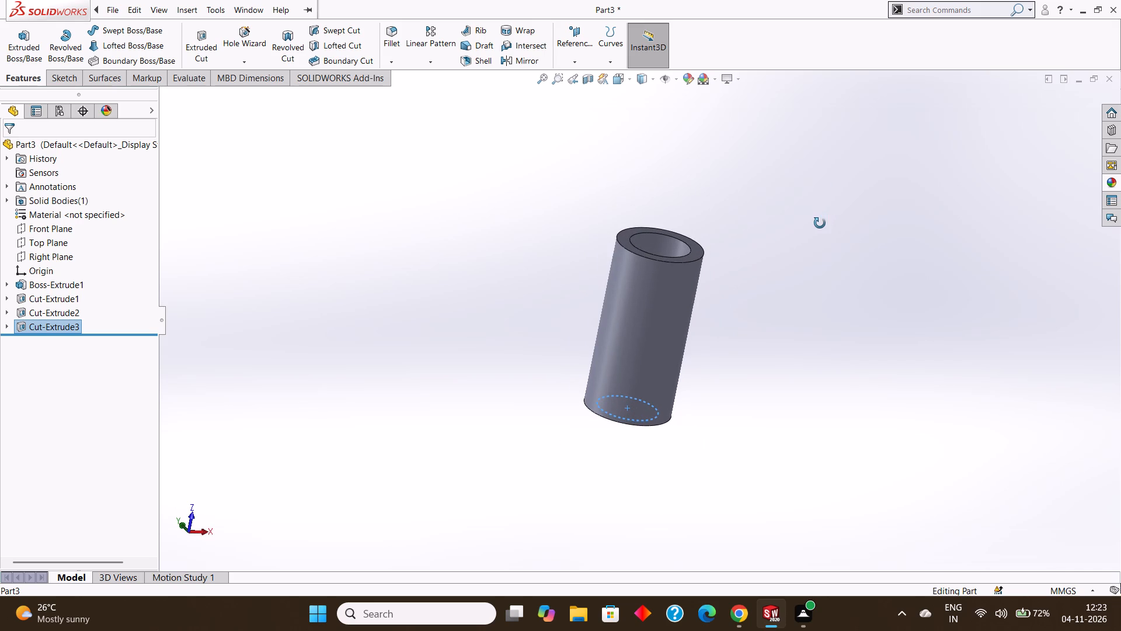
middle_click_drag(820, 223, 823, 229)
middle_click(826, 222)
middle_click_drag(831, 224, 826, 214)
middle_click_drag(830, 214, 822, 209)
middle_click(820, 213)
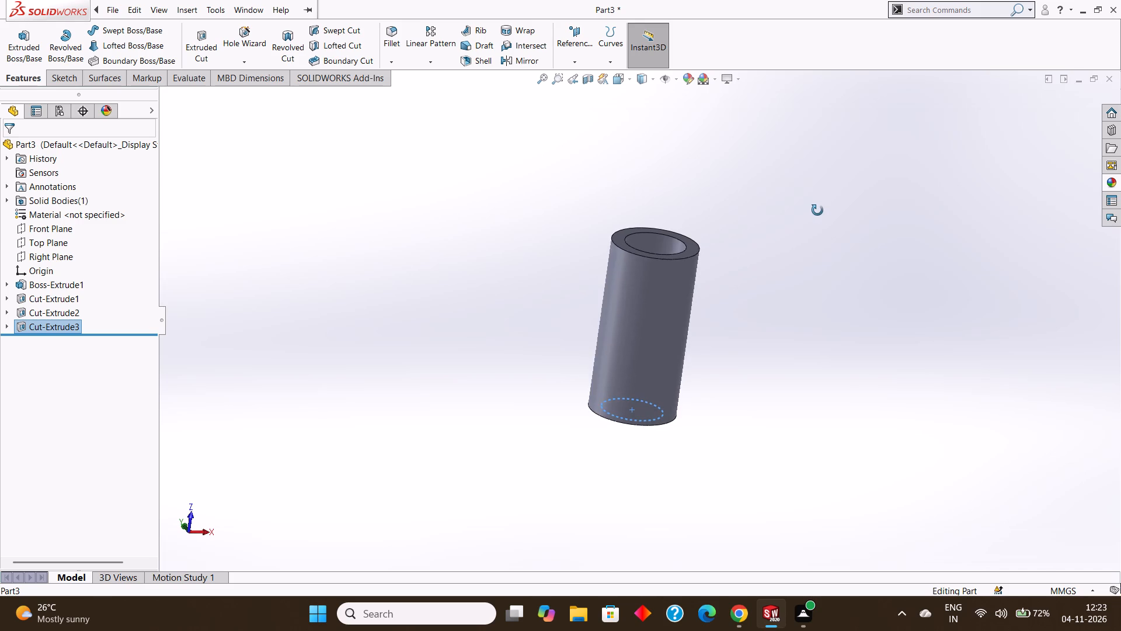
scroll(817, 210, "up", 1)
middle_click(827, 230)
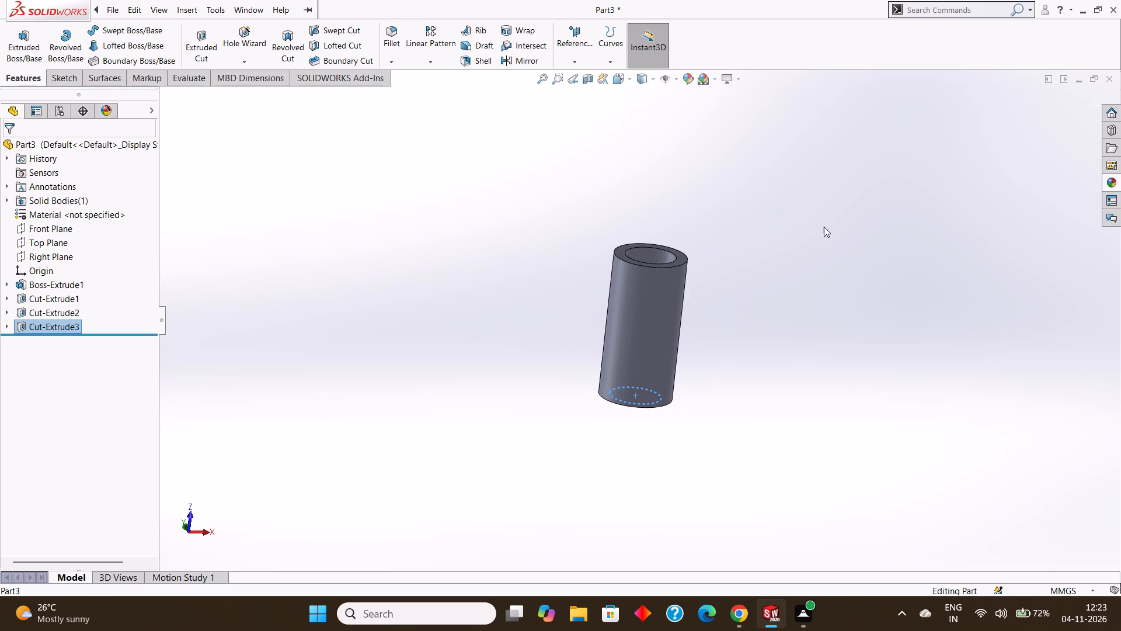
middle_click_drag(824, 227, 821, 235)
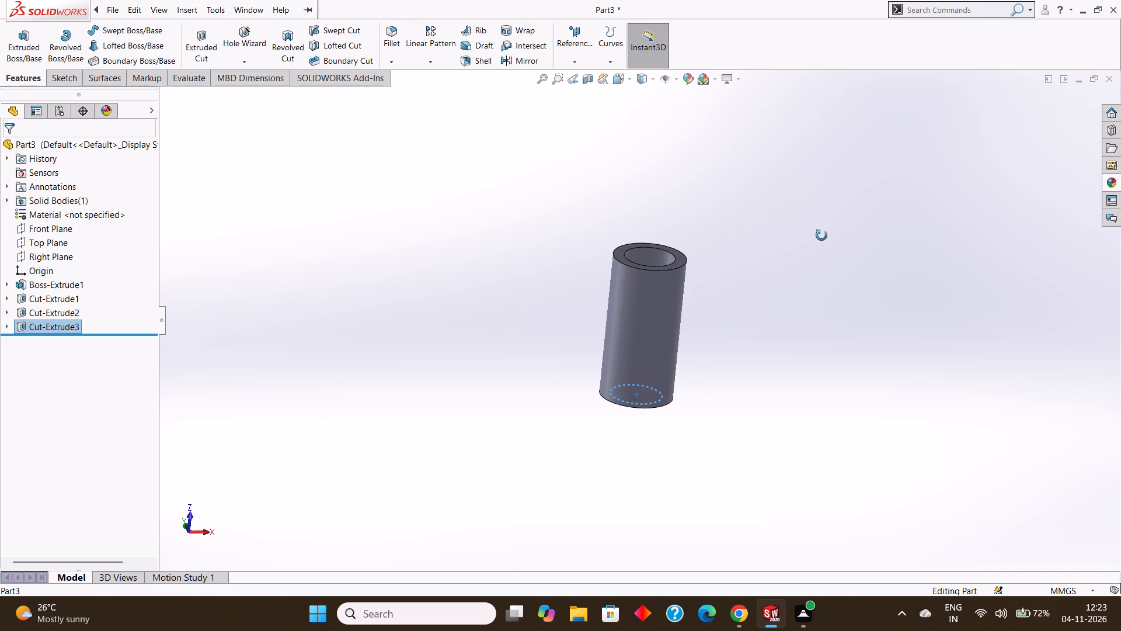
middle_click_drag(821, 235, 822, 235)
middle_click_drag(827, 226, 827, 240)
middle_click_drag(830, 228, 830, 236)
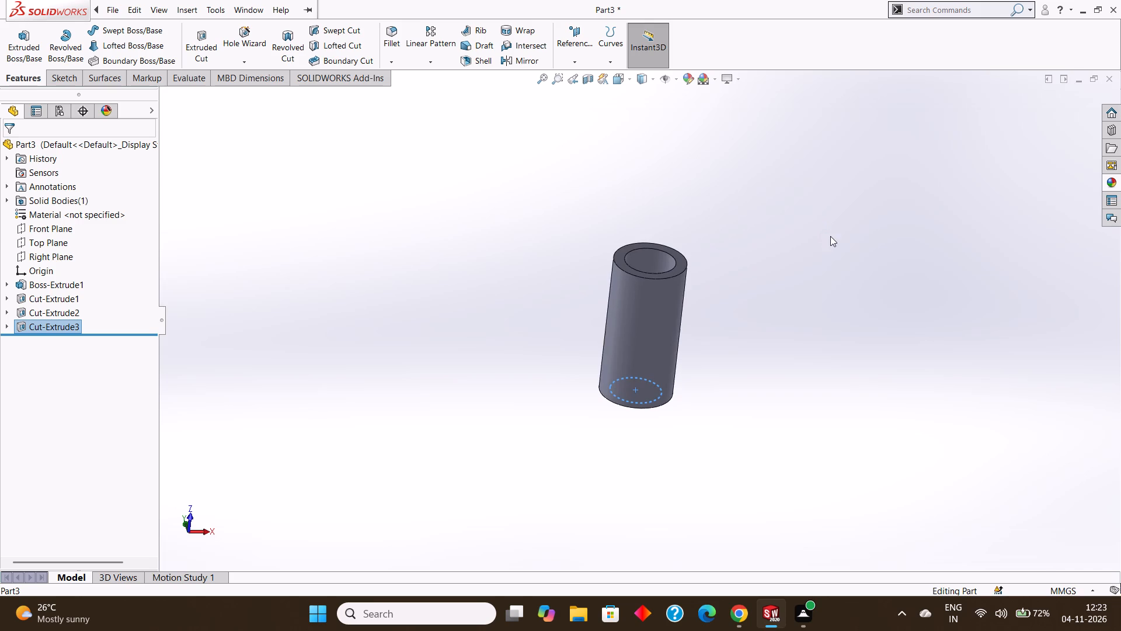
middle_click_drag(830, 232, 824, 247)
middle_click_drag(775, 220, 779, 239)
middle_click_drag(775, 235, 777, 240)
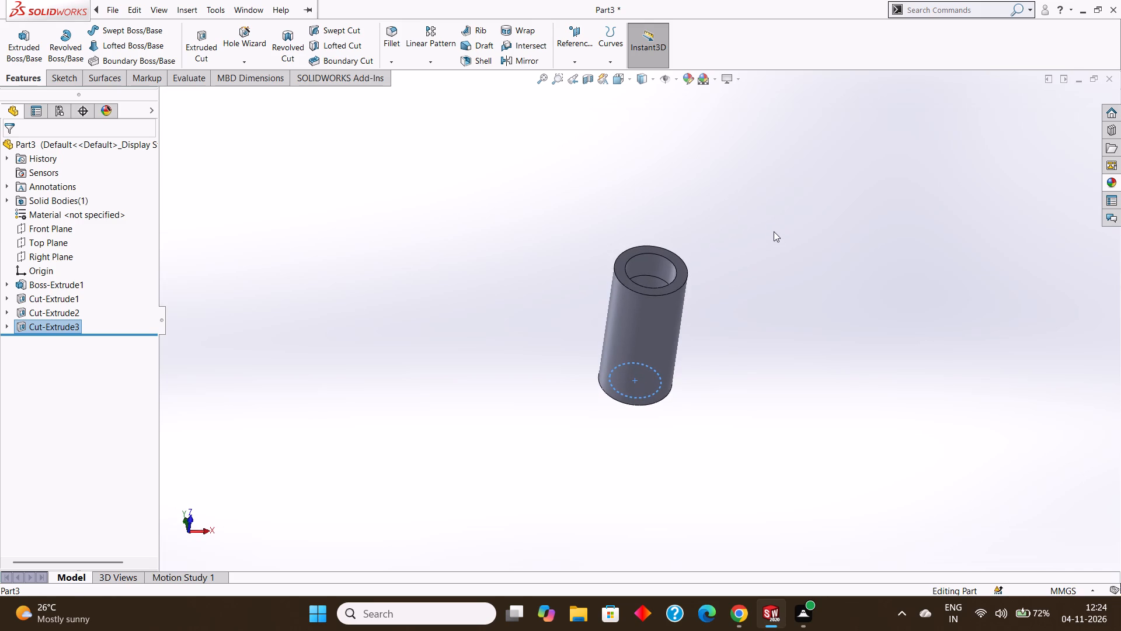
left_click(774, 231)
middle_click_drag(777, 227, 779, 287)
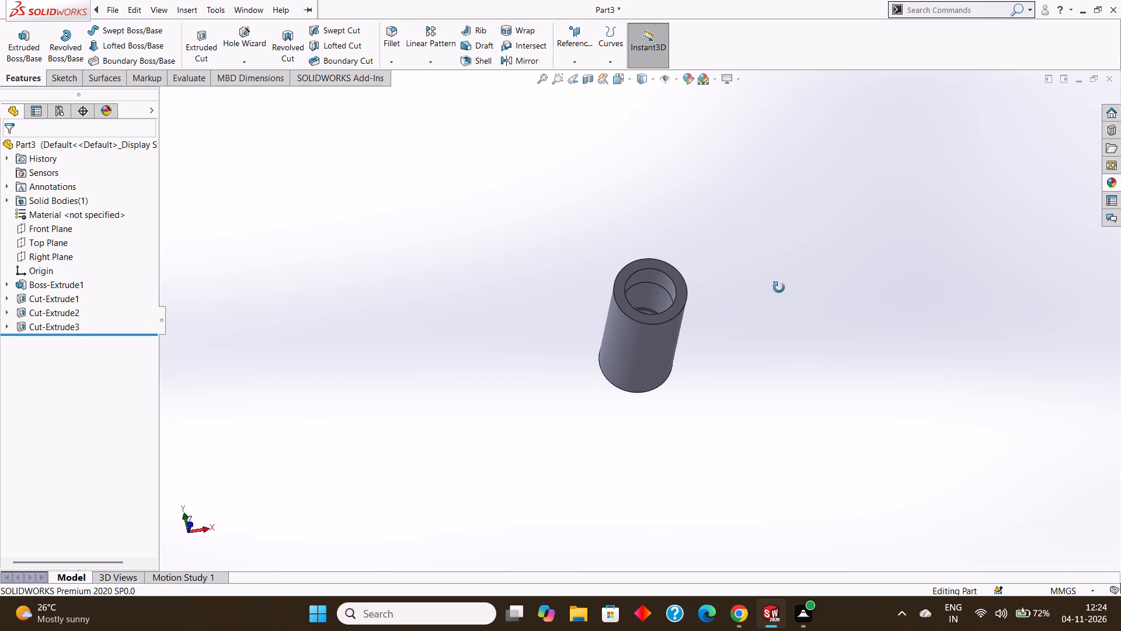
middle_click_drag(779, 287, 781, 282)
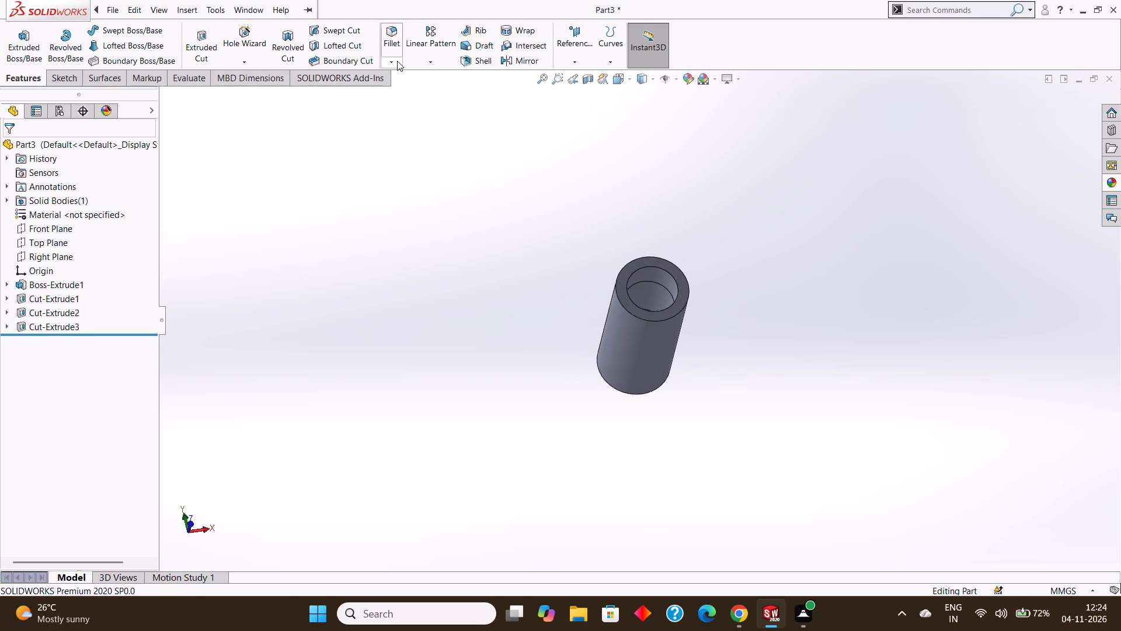
Create a reference plane offset 200 mm from the Front Plane, at the far end of the cylinder.
left_click(570, 58)
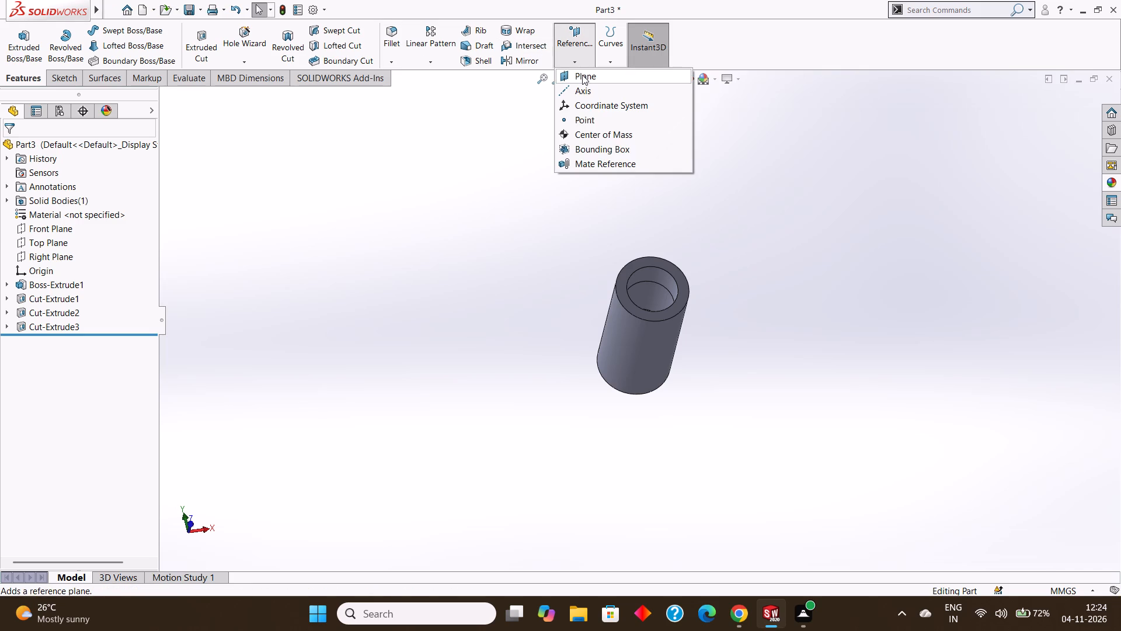
left_click(583, 75)
left_click(164, 92)
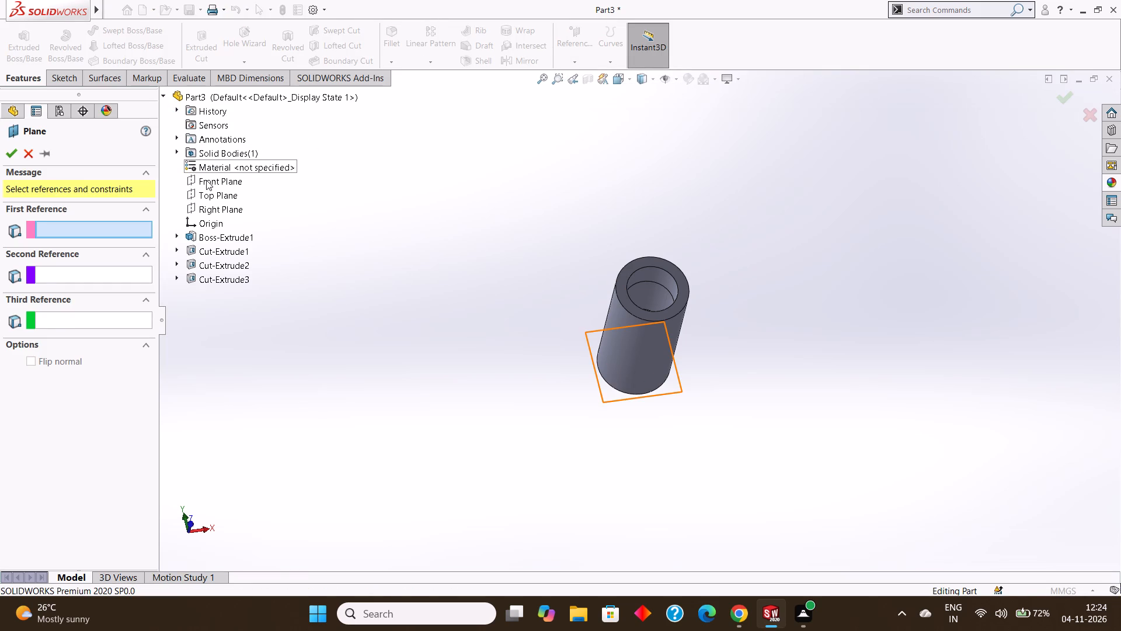
left_click(206, 180)
middle_click_drag(454, 253, 452, 163)
middle_click(442, 230)
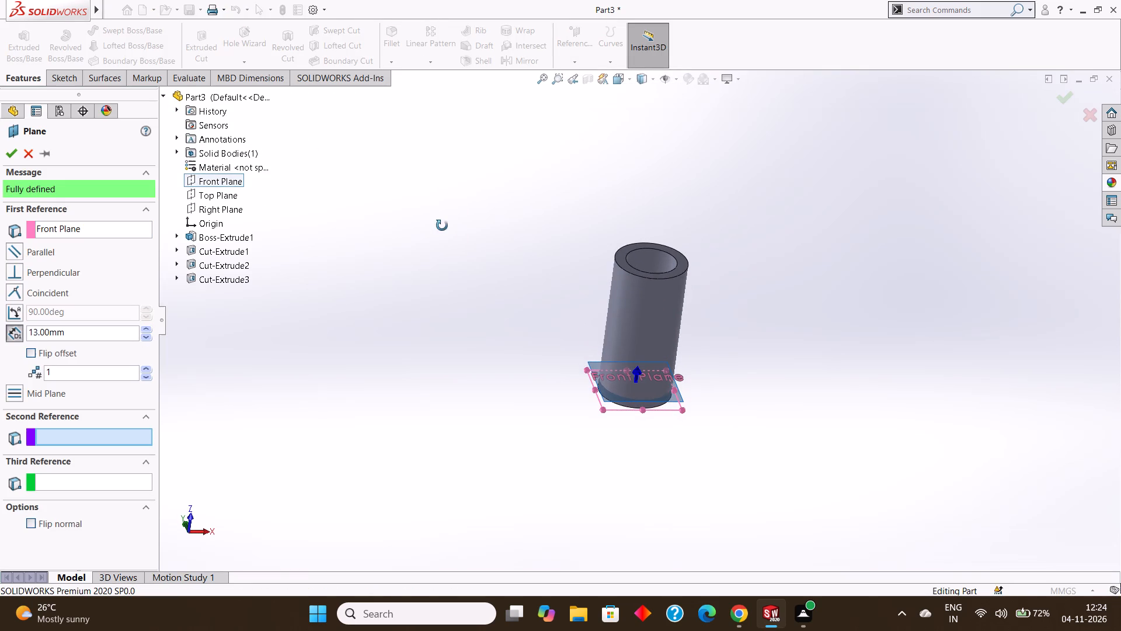
left_click(81, 333)
left_click_drag(101, 332, 0, 332)
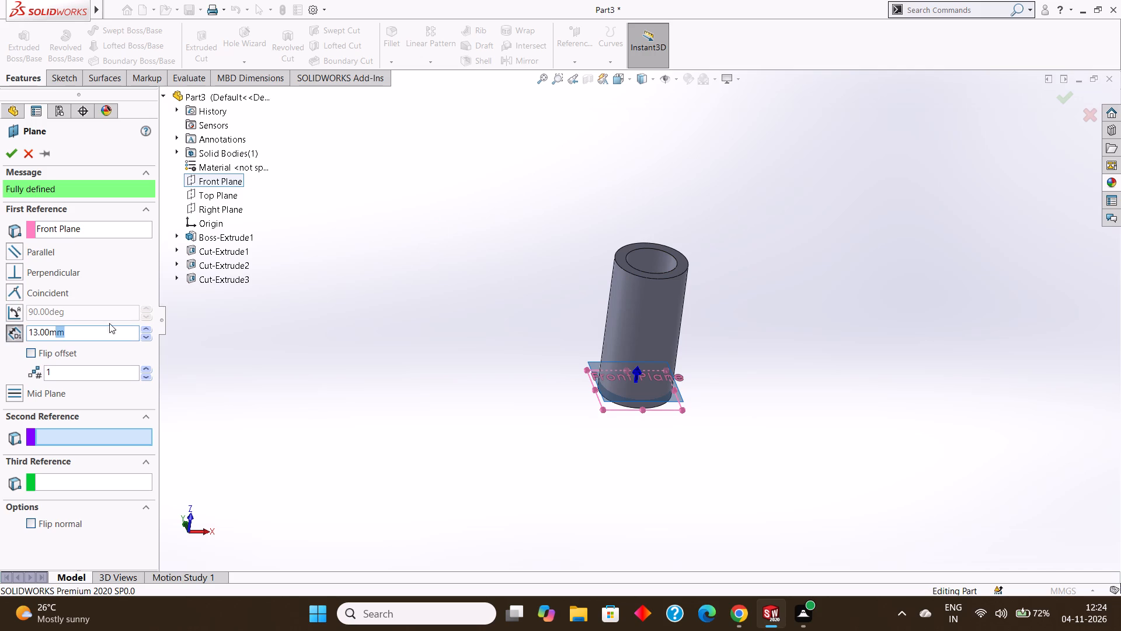
key("BackSpace")
type("200")
key("Return")
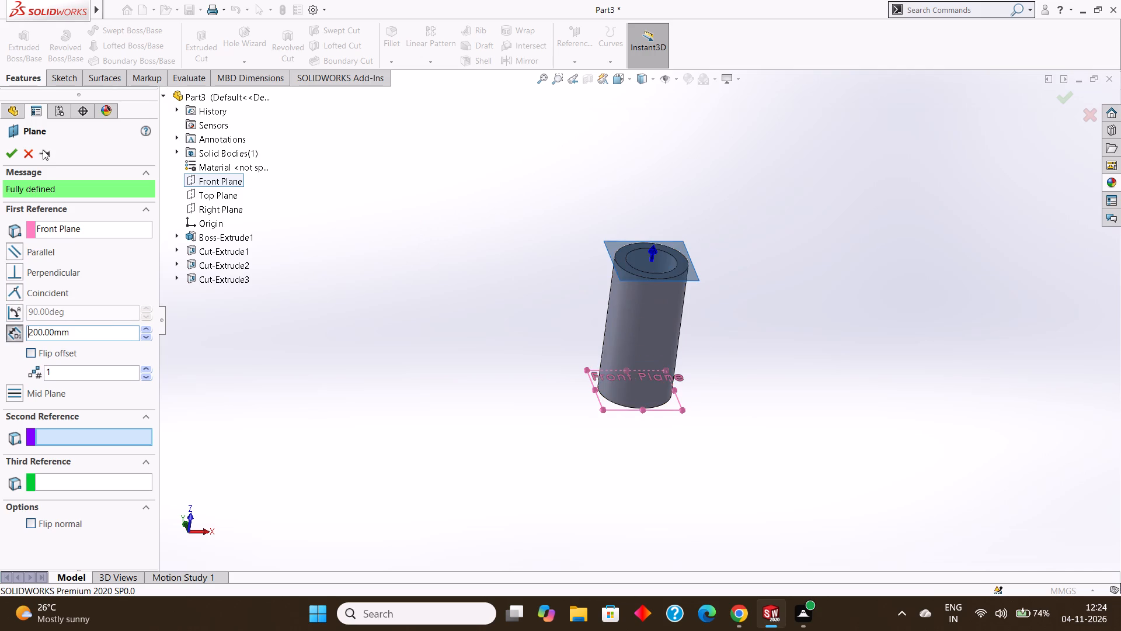
left_click(9, 154)
Start a sketch on the new offset plane and view it face-on.
middle_click_drag(746, 168, 740, 221)
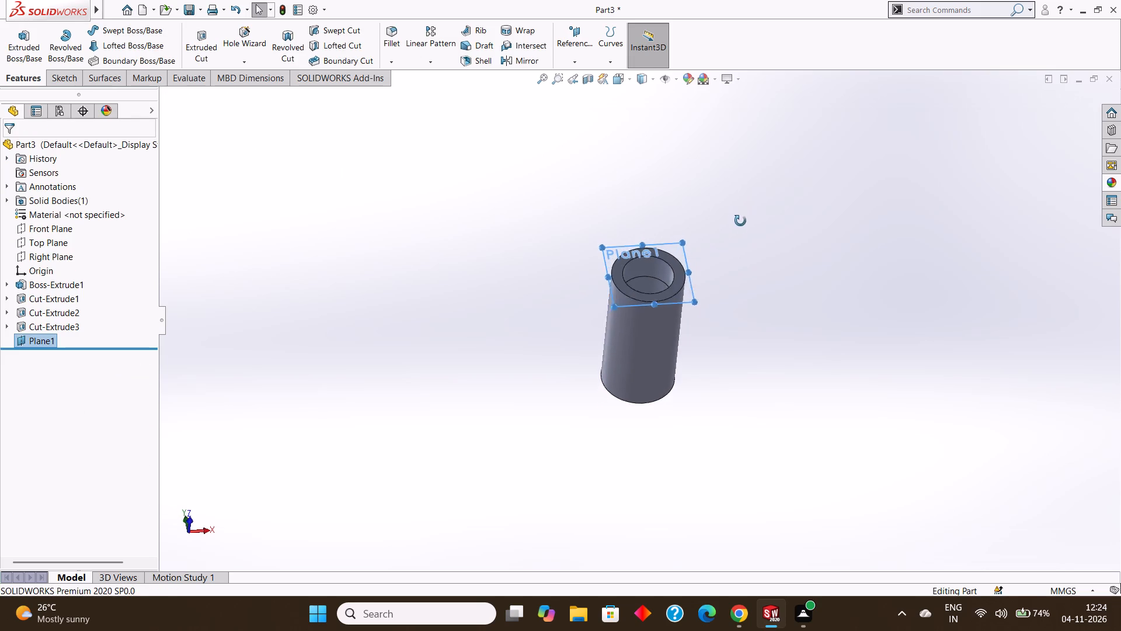
middle_click_drag(740, 221, 738, 221)
scroll(640, 262, "down", 7)
left_click(655, 283)
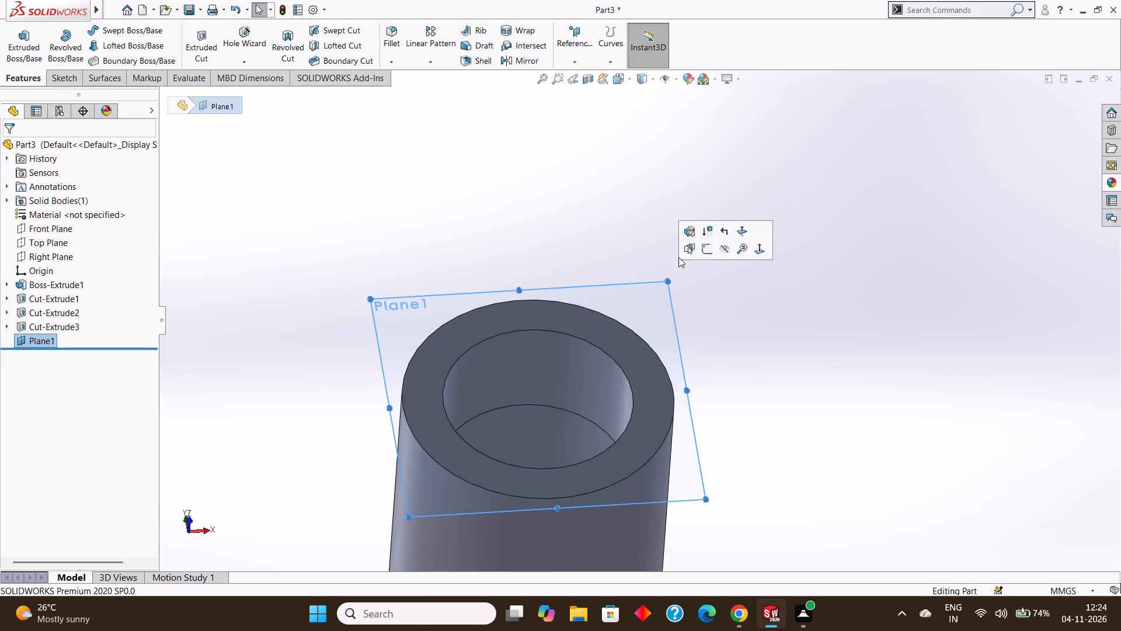
left_click(712, 249)
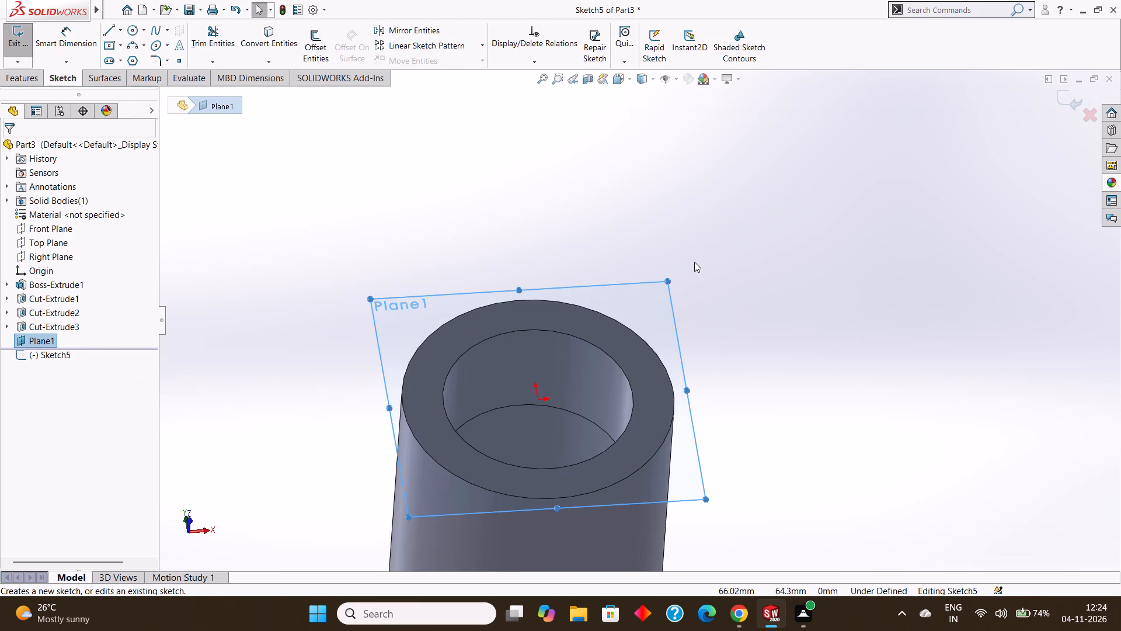
key("ctrl+8")
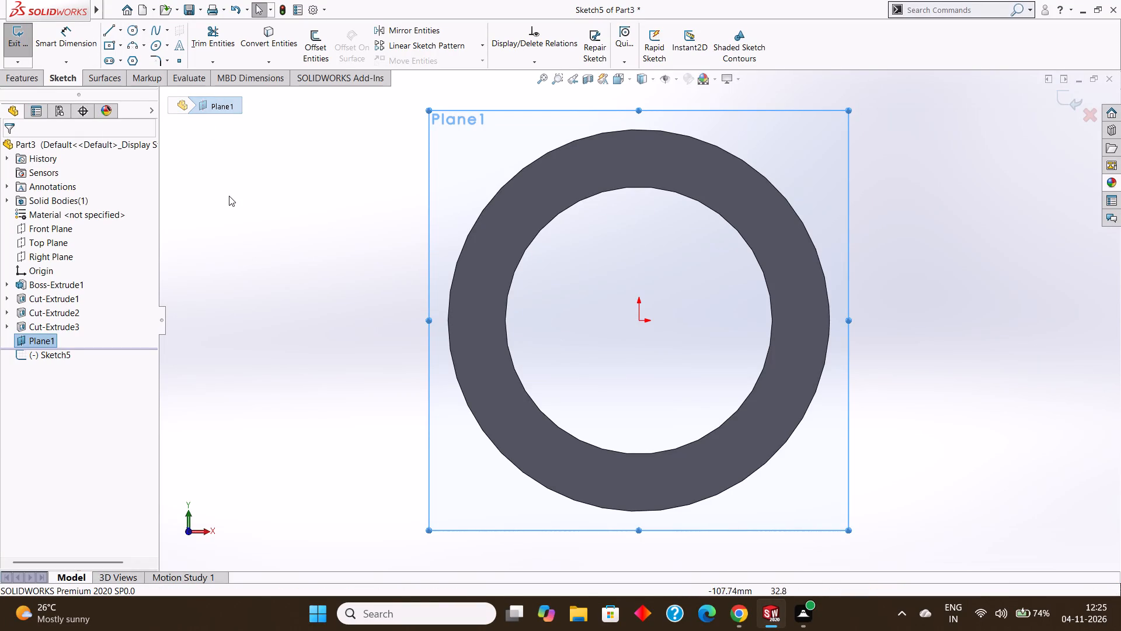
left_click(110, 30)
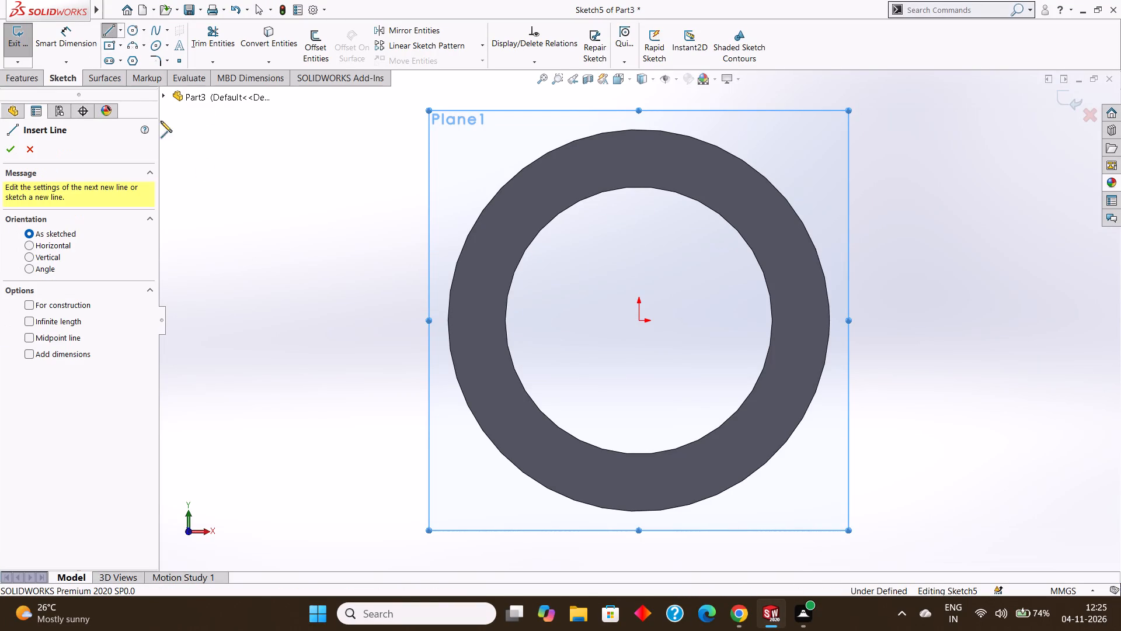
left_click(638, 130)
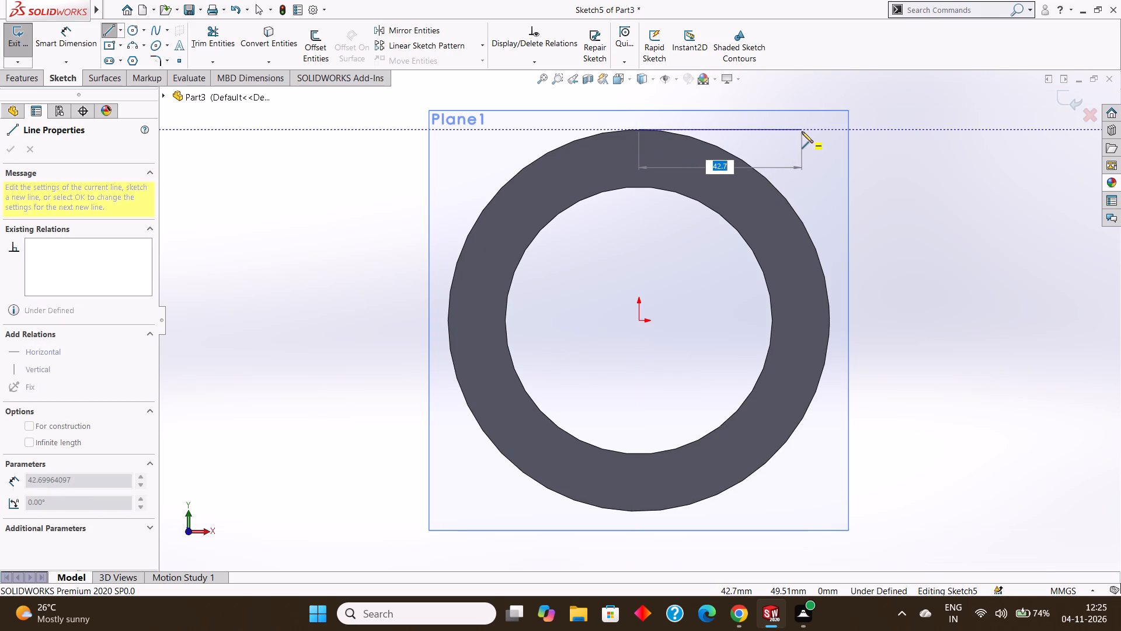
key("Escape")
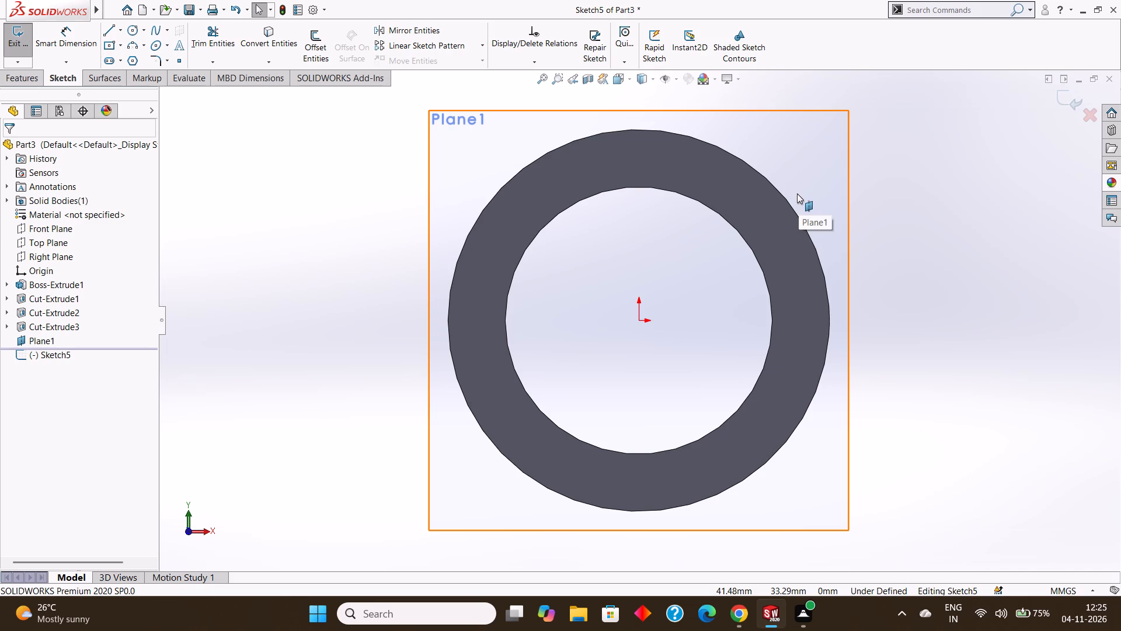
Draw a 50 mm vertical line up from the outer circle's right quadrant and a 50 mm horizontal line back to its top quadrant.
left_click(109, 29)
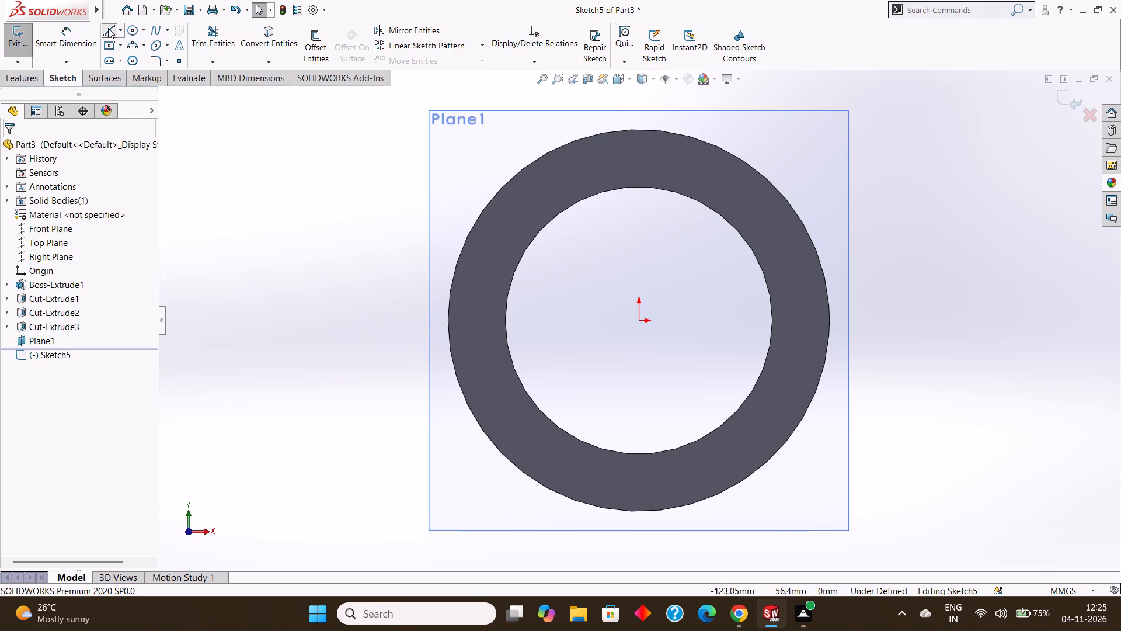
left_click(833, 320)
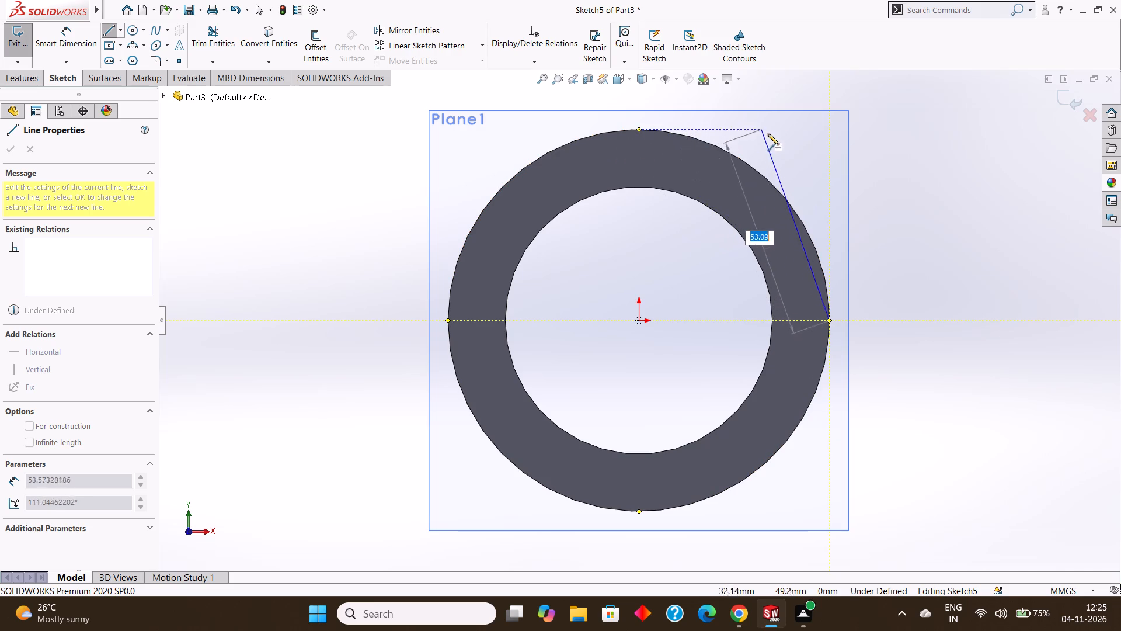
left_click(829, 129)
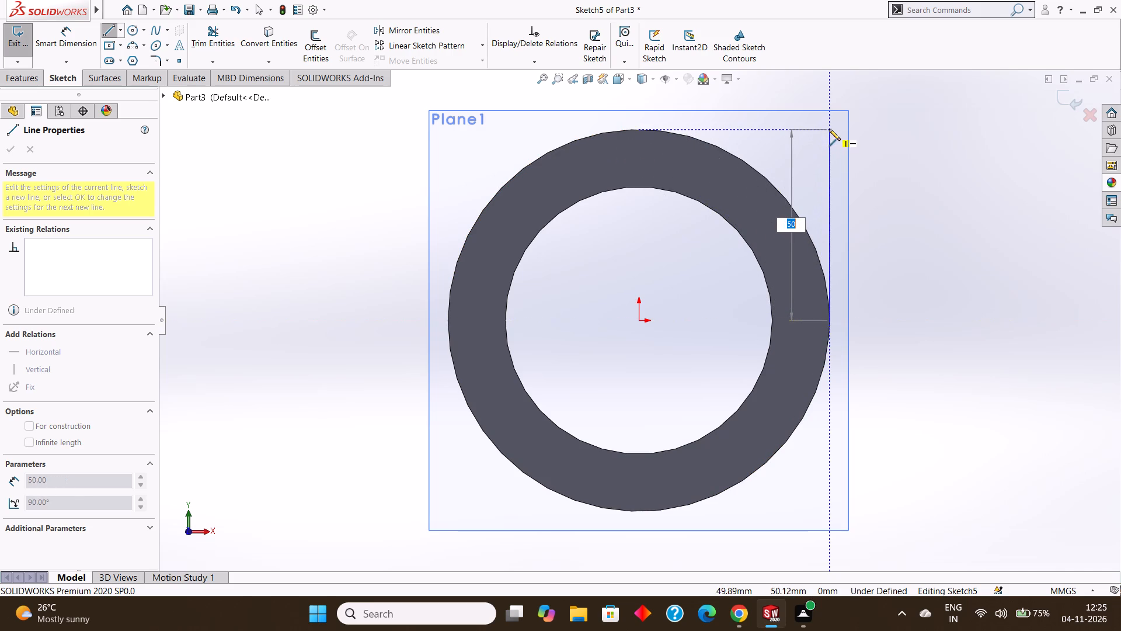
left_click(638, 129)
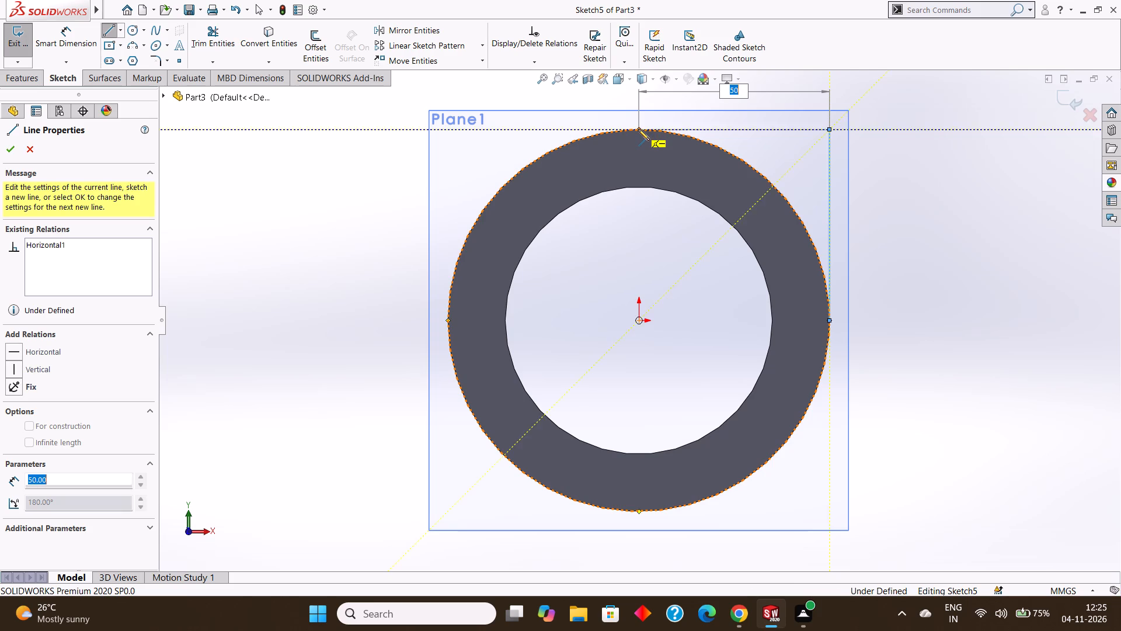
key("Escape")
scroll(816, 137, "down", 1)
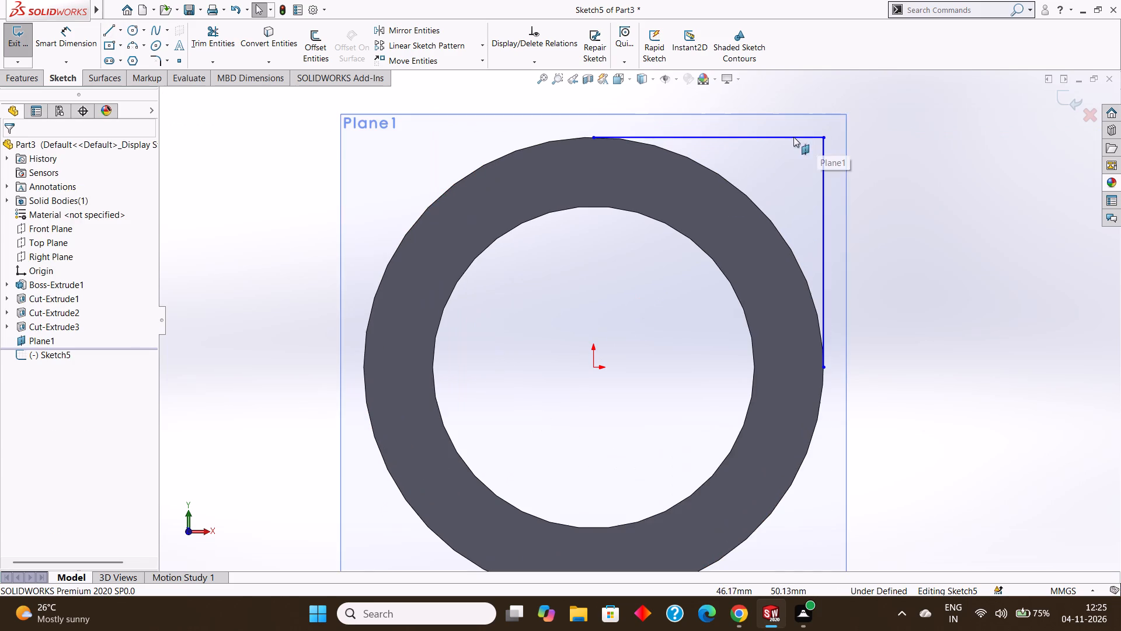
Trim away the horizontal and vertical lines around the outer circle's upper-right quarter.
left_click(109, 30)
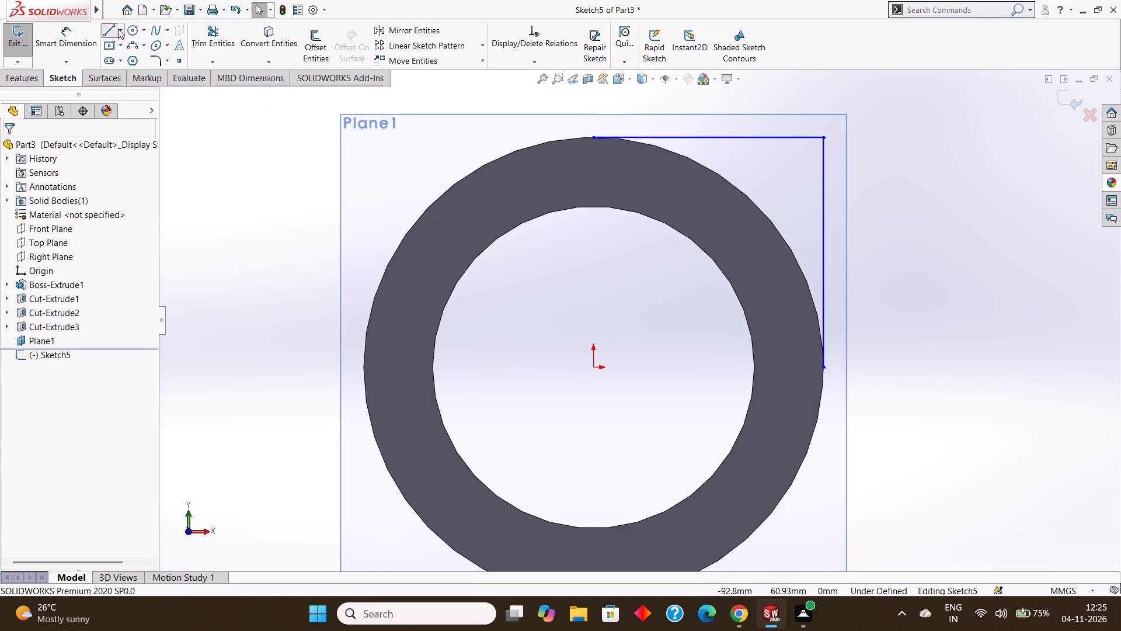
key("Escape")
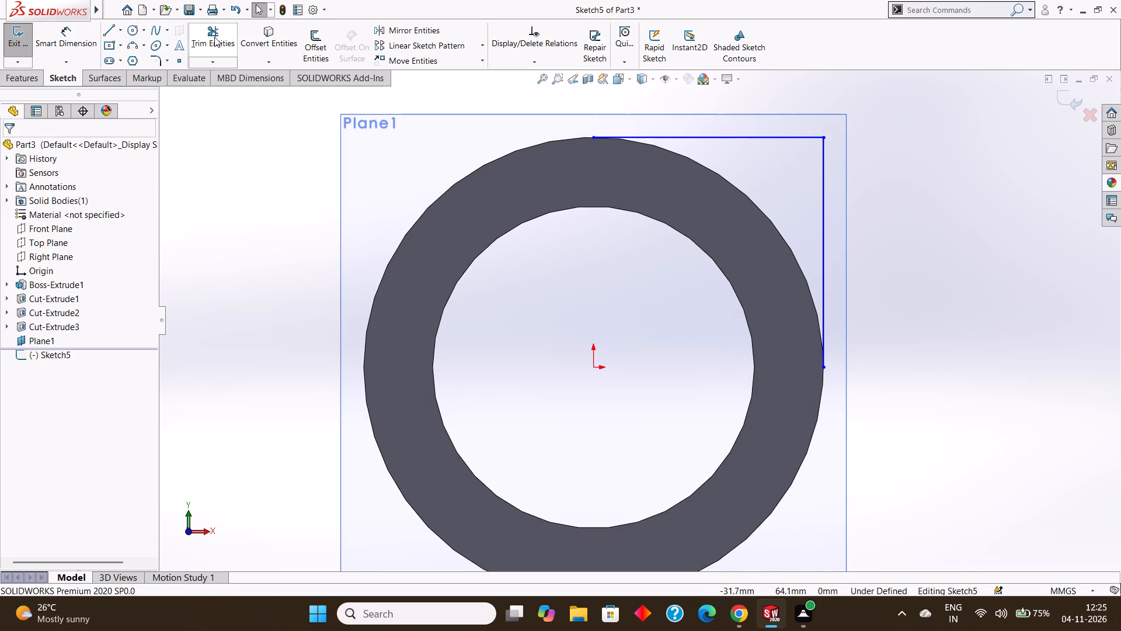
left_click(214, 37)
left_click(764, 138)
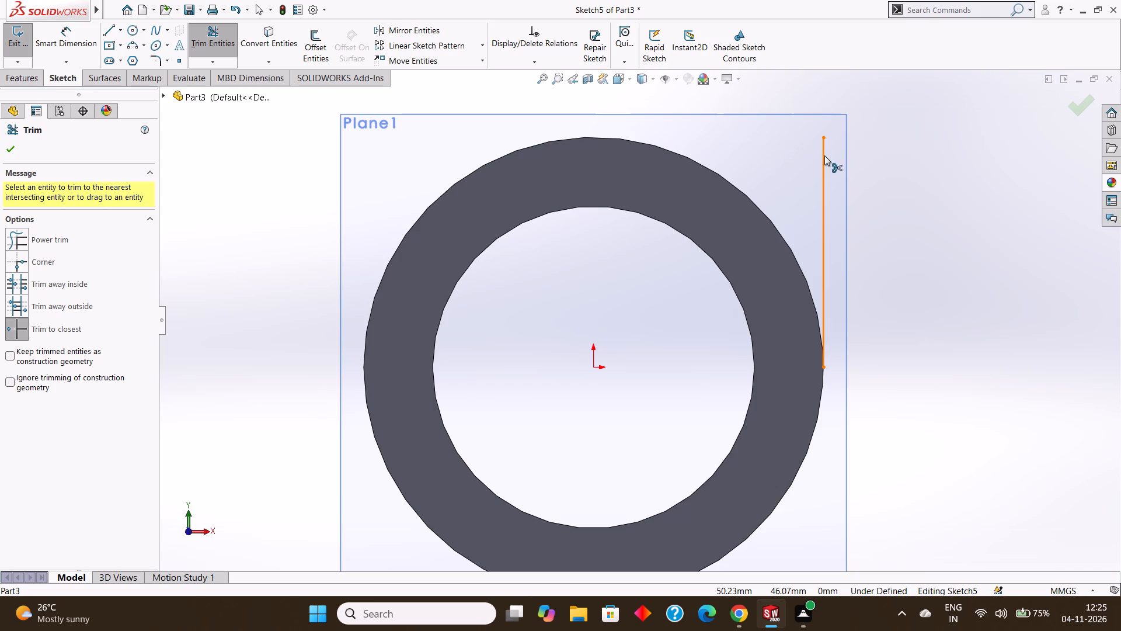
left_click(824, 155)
Draw connected lines from the outer circle's top quadrant: 50 mm right, 50 mm down, 50 mm down again, and 50 mm left to the bottom quadrant.
left_click(105, 34)
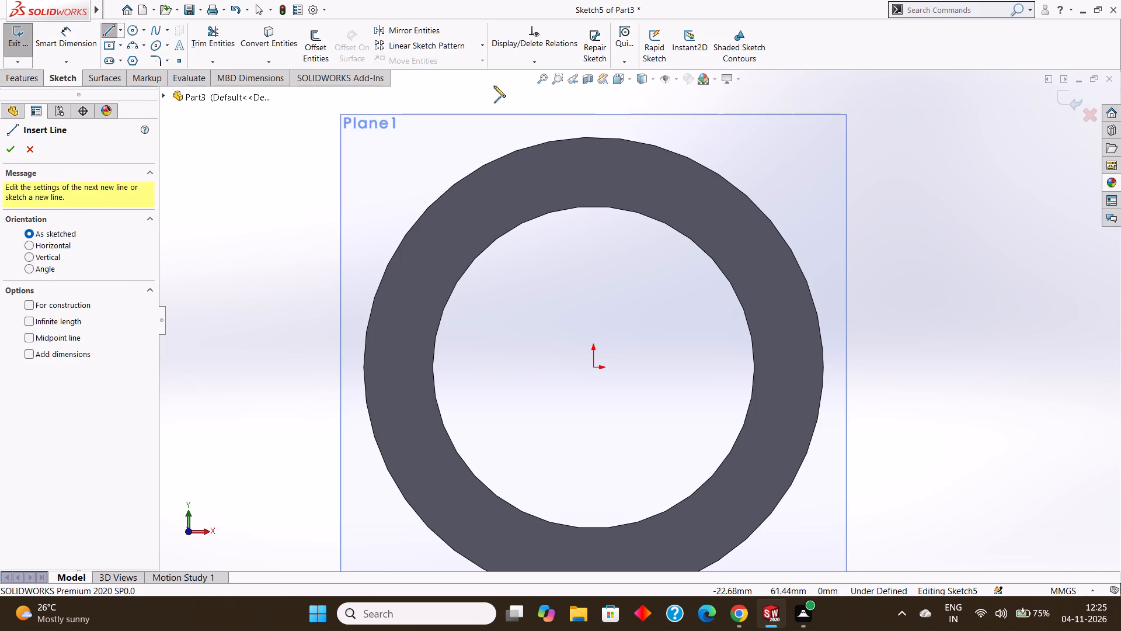
left_click(593, 137)
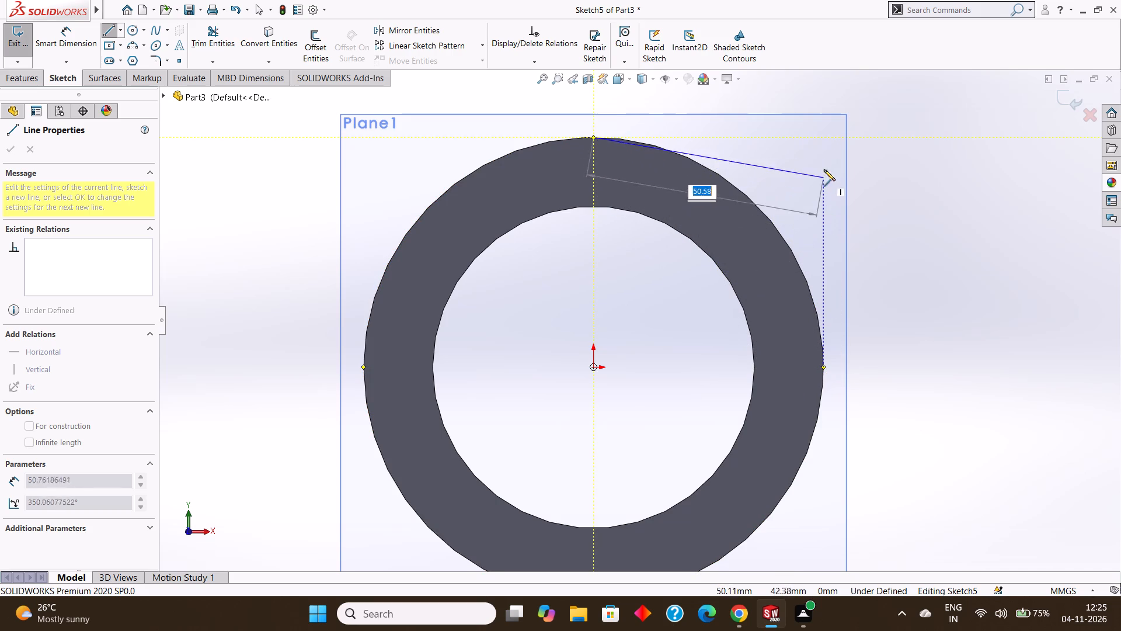
left_click(824, 137)
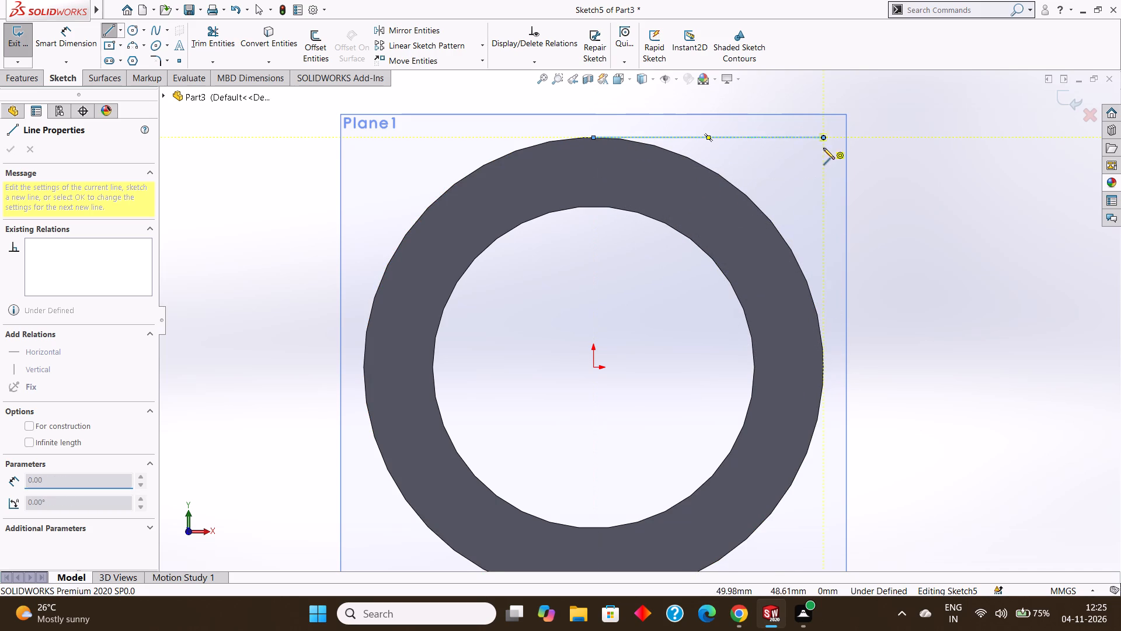
left_click(823, 368)
scroll(823, 367, "up", 2)
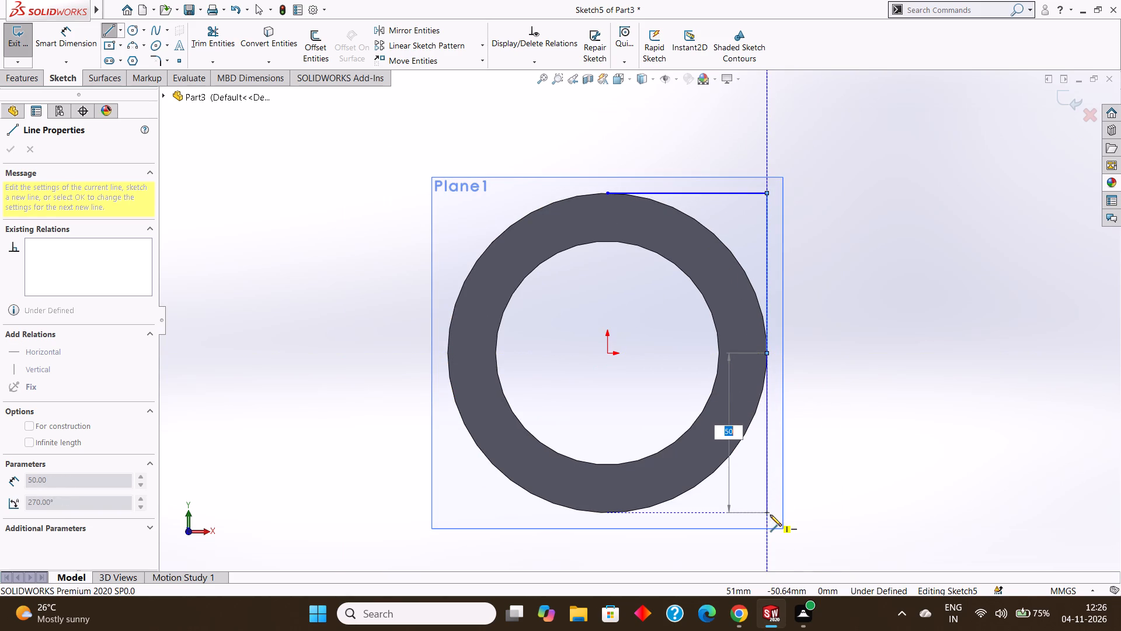
left_click(767, 512)
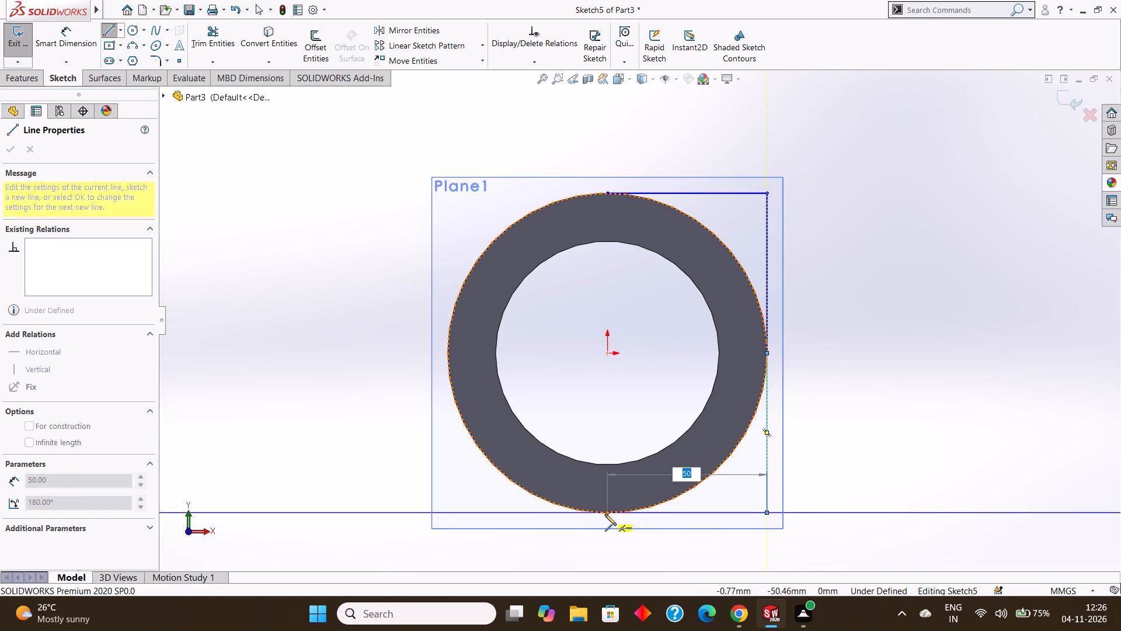
left_click(606, 513)
key("Escape")
key("Escape")
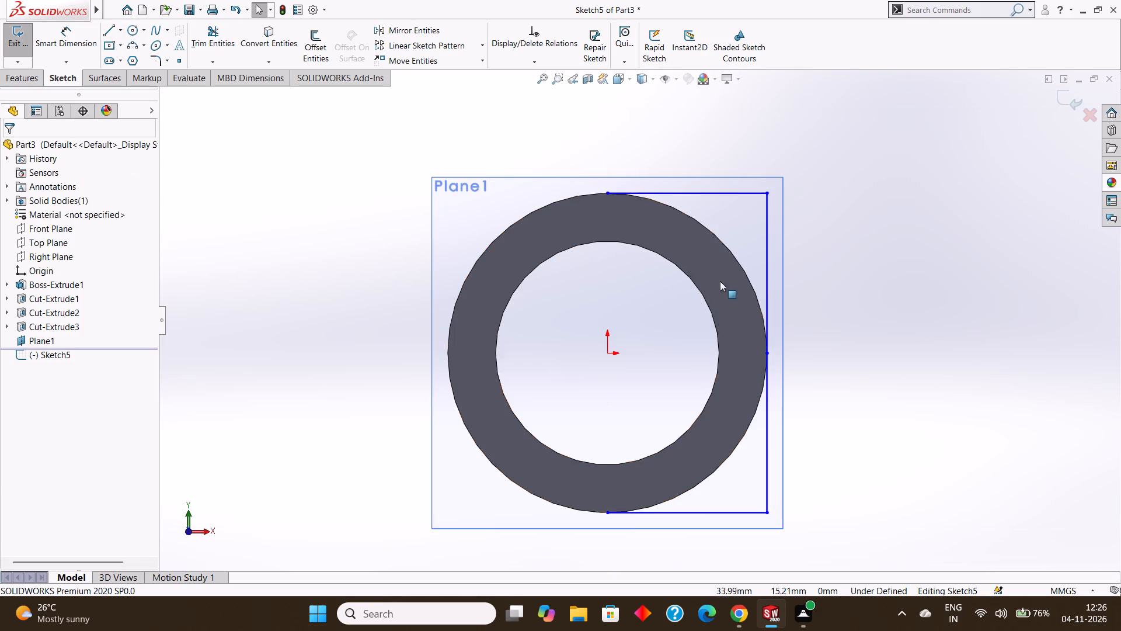
scroll(695, 256, "down", 1)
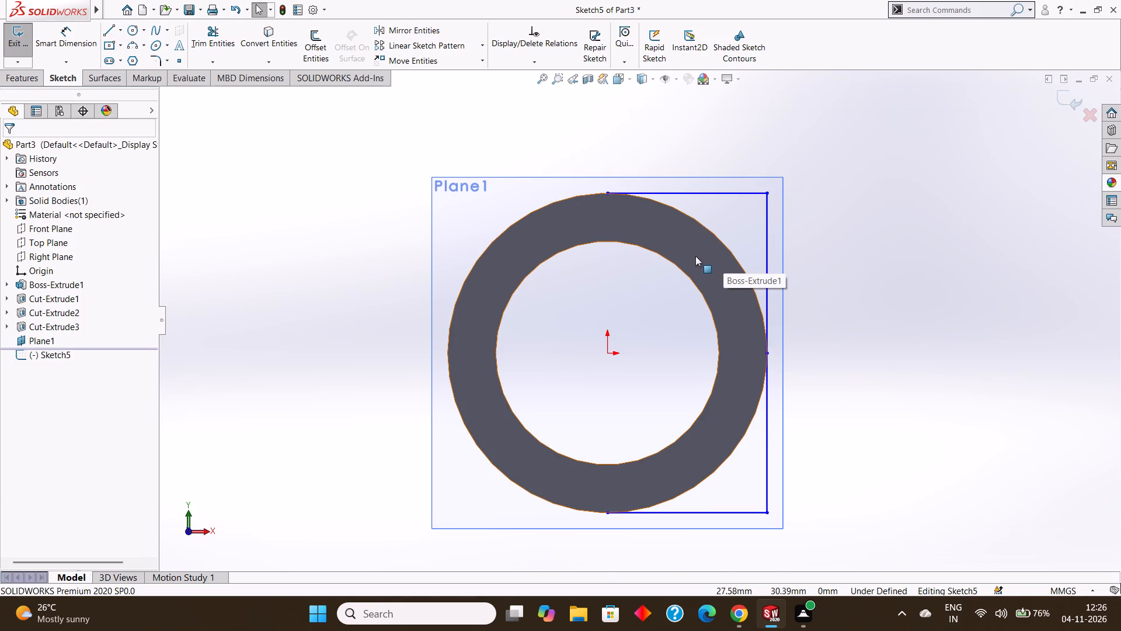
scroll(739, 190, "up", 1)
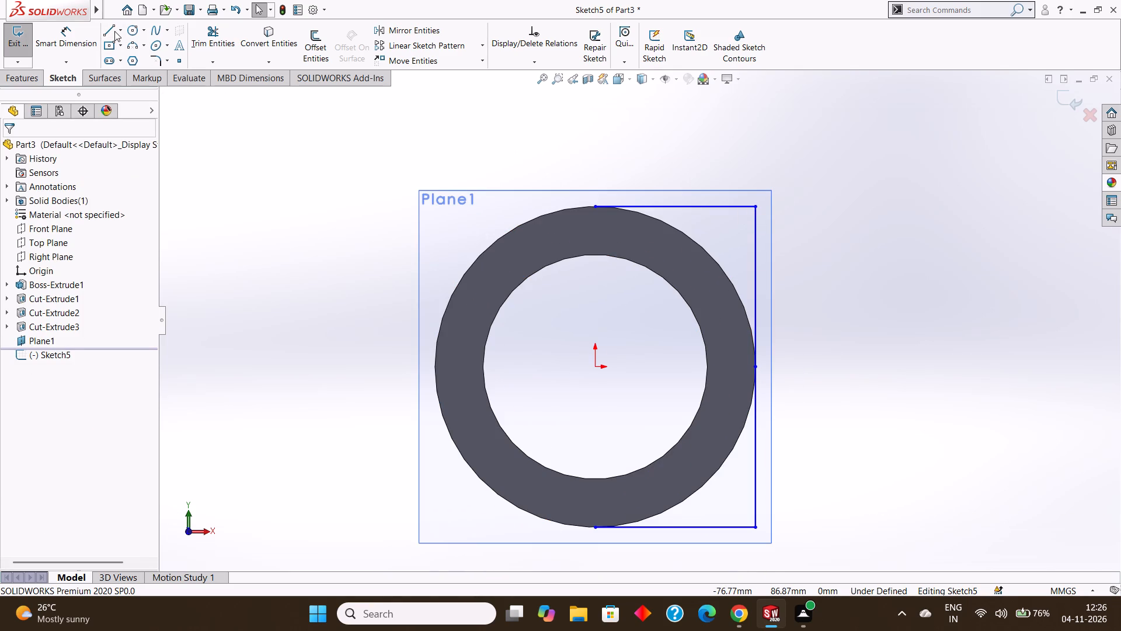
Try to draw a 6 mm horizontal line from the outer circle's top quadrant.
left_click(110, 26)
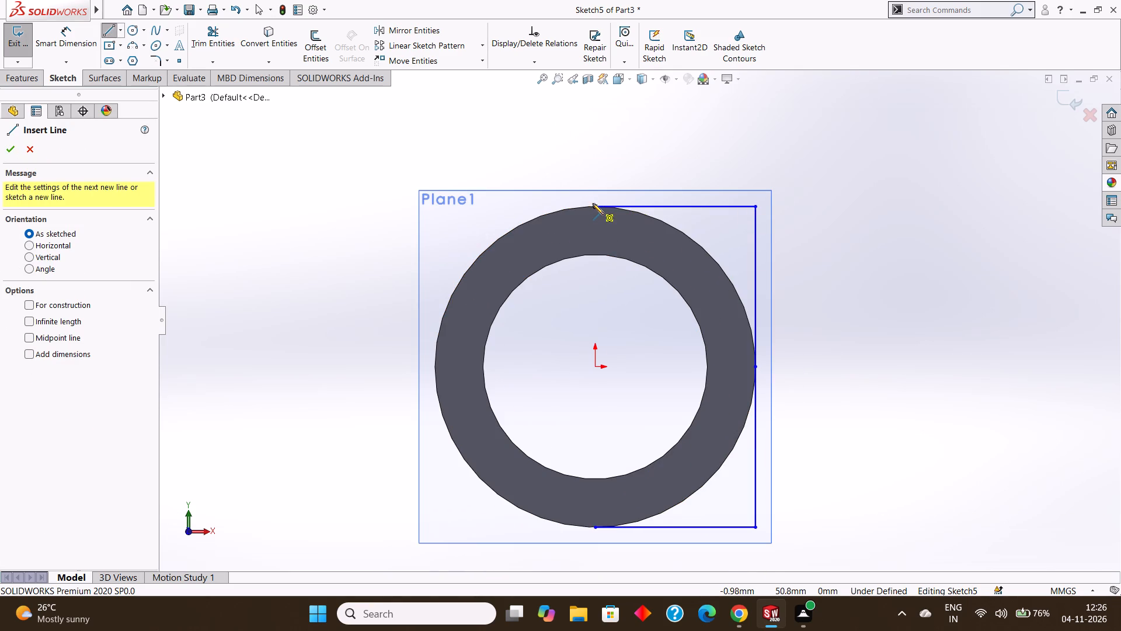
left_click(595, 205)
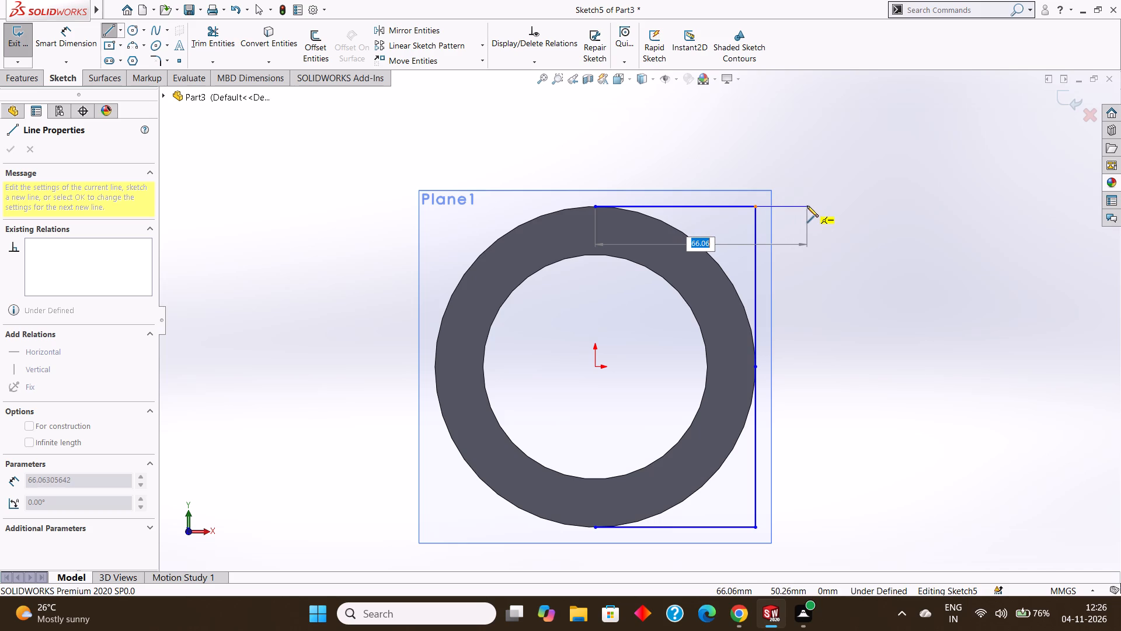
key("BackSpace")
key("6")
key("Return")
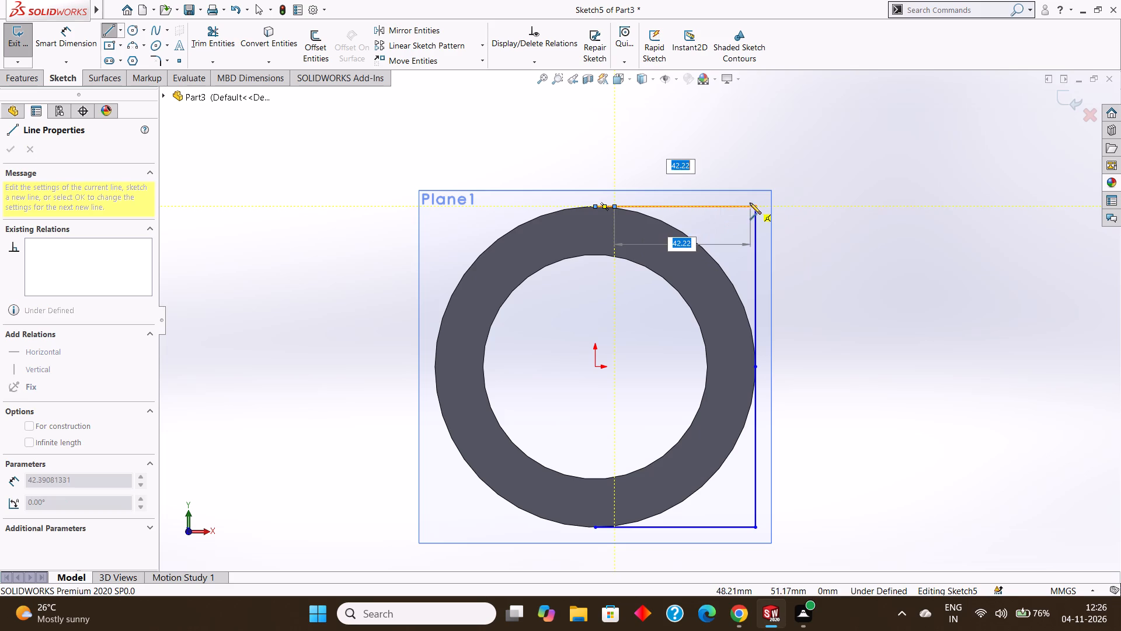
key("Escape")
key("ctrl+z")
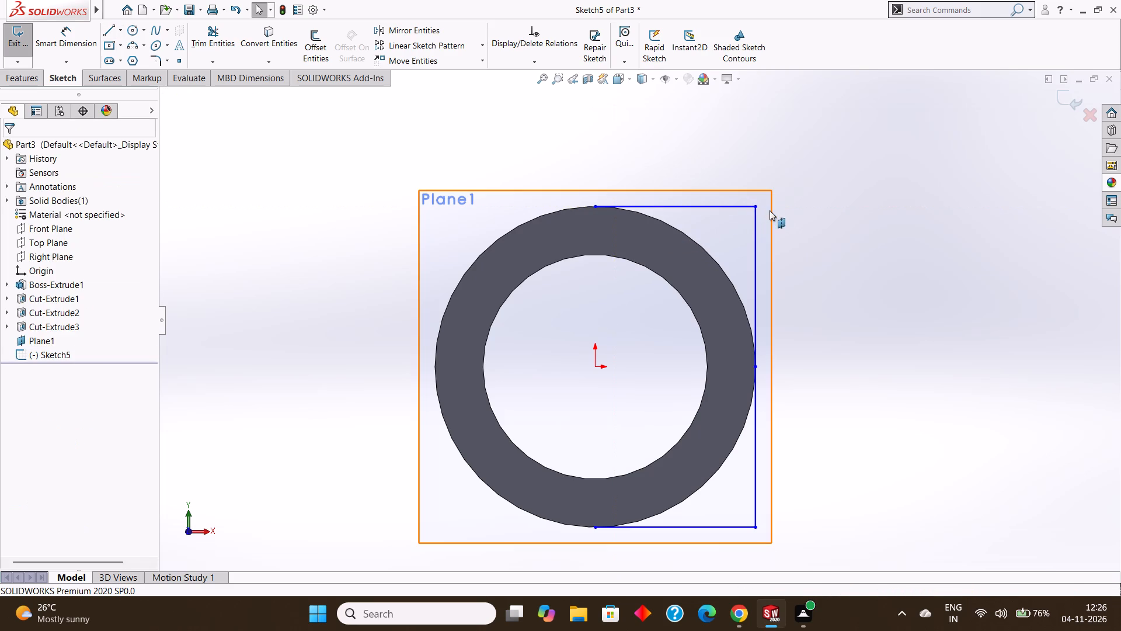
From the outline's upper-right corner, draw a 6 mm horizontal line outward, a 100 mm vertical line down, and a 6 mm line back to the lower-right corner.
left_click(109, 30)
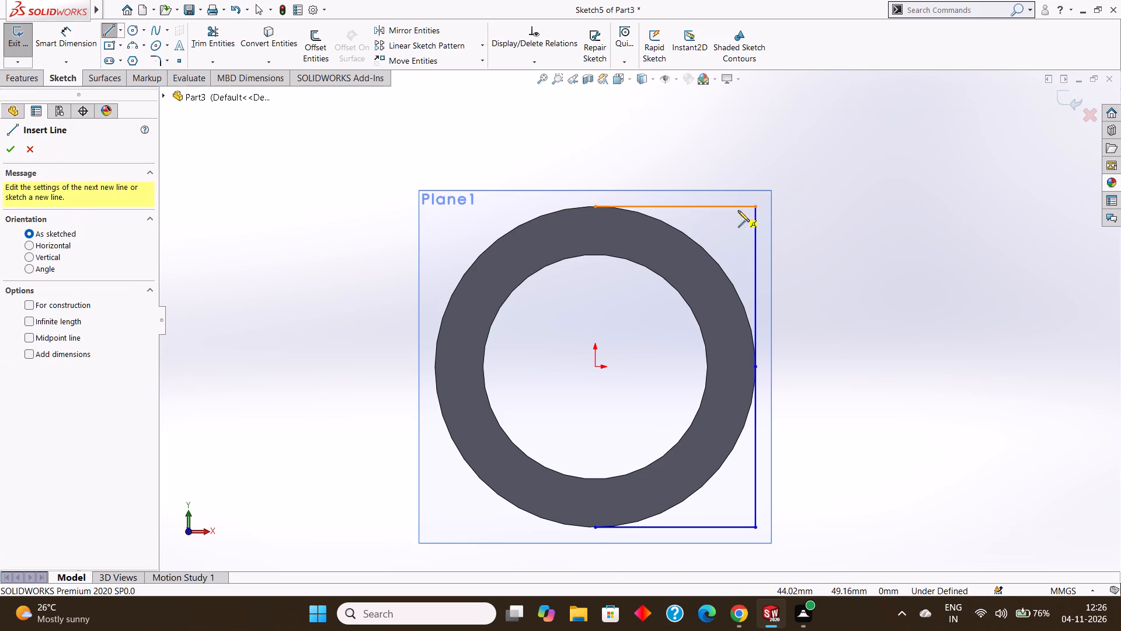
left_click(754, 206)
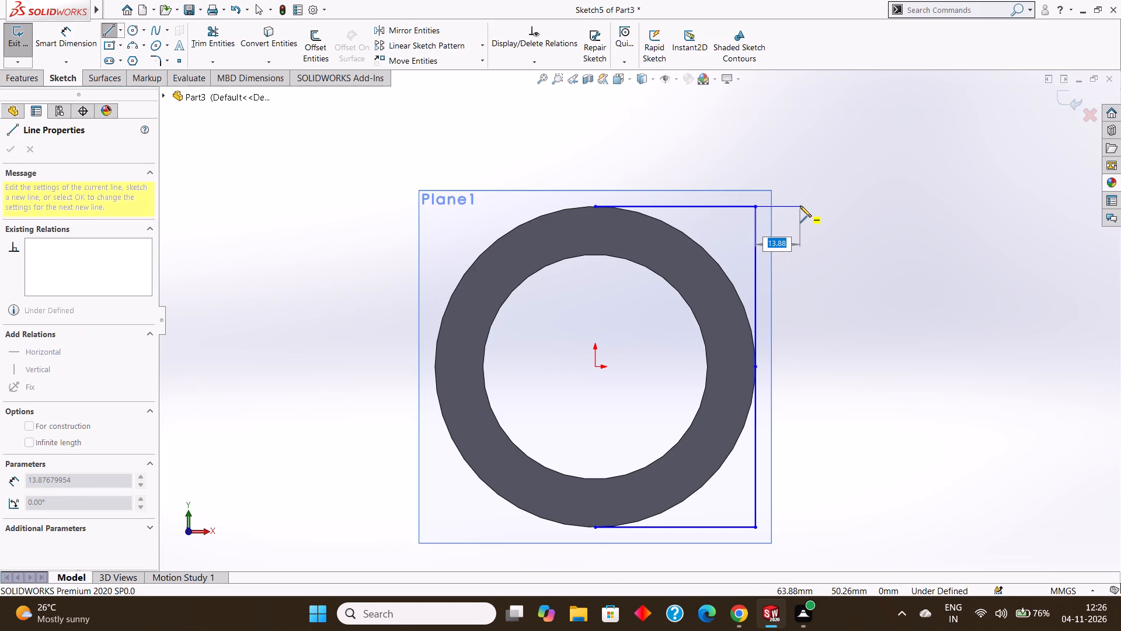
key("6")
key("Return")
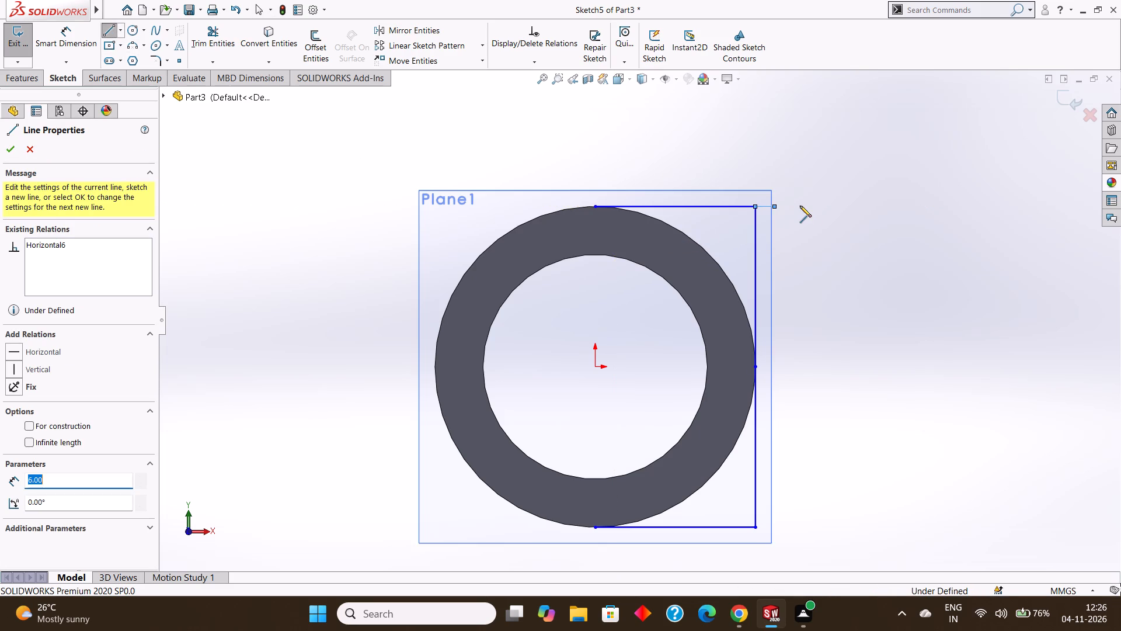
left_click(773, 527)
left_click(756, 528)
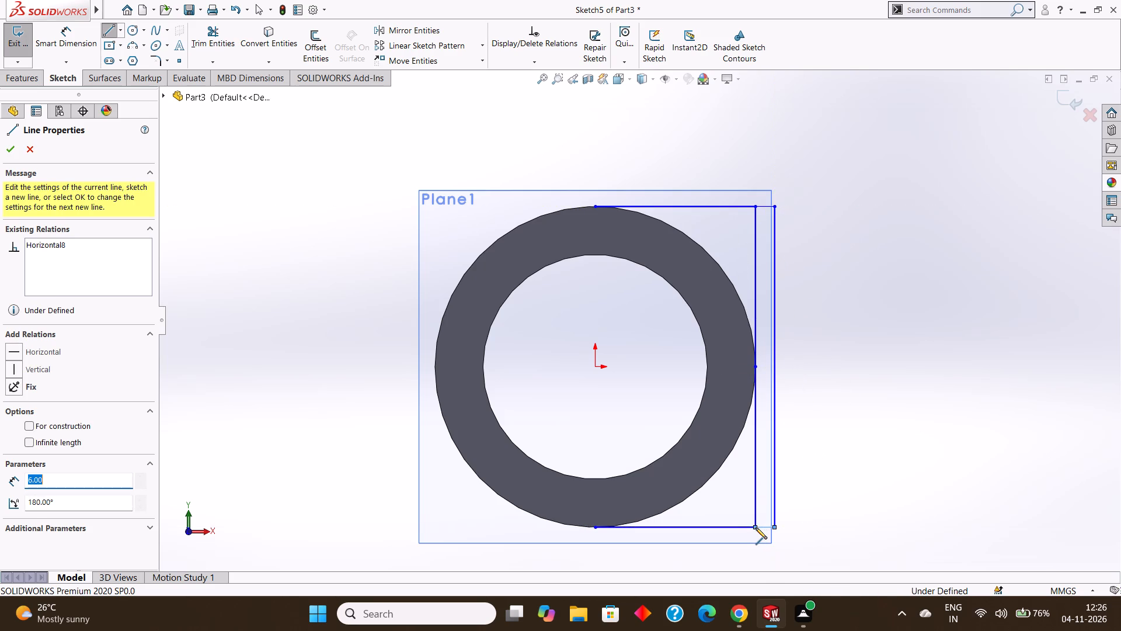
key("Escape")
key("Escape")
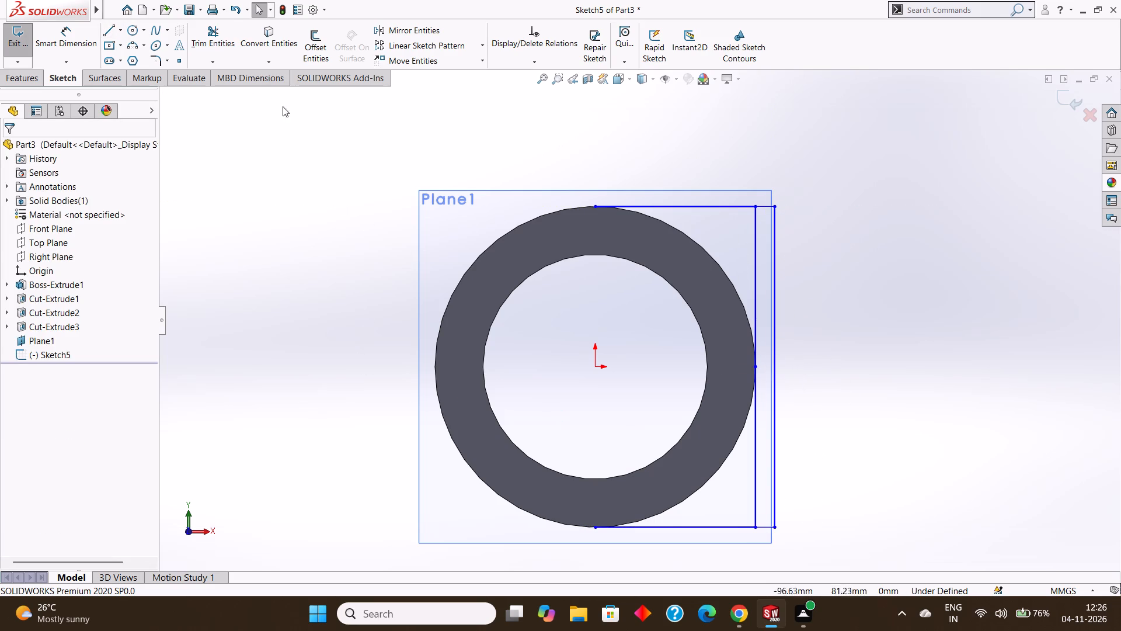
Trim away both inner vertical segments beside the outer circle and the two horizontal segments along the outline's top.
left_click(215, 44)
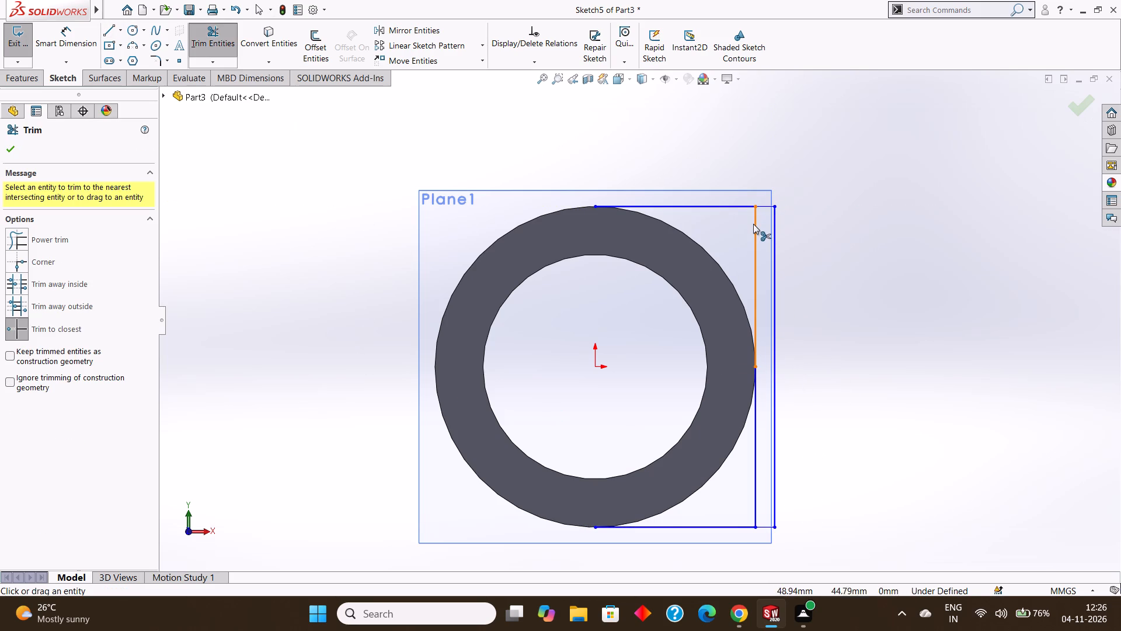
left_click(753, 225)
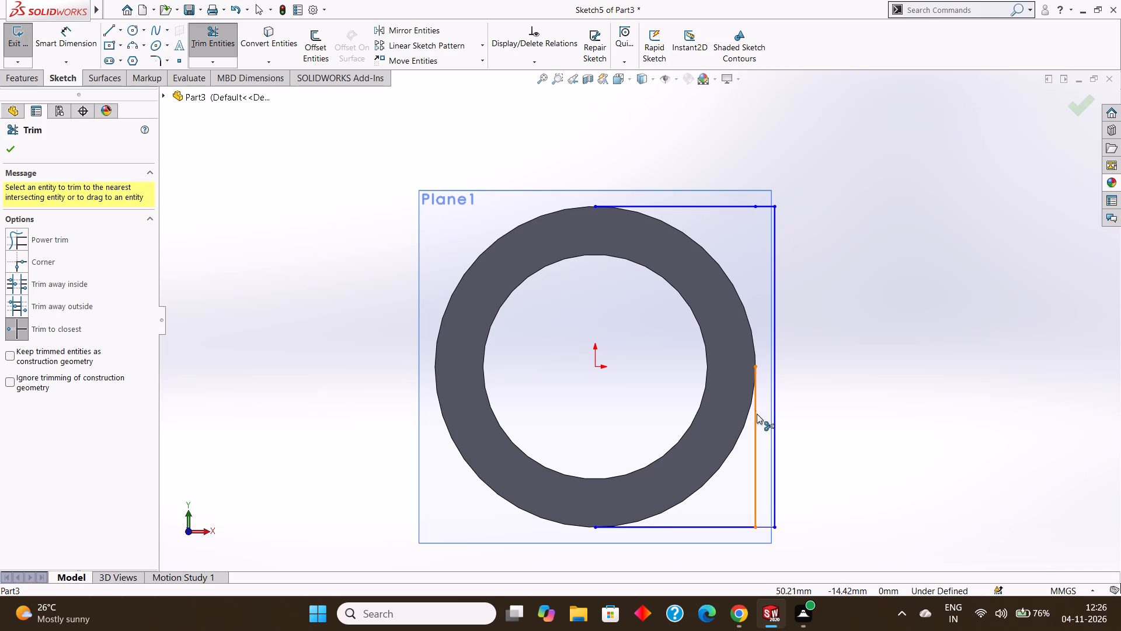
left_click(757, 414)
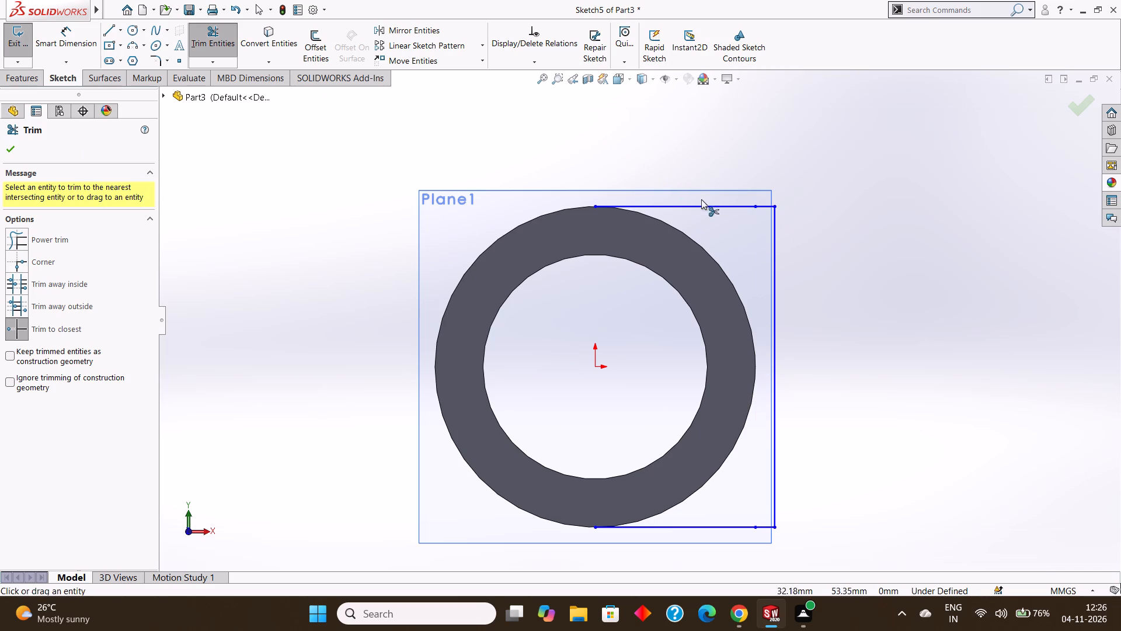
left_click(763, 207)
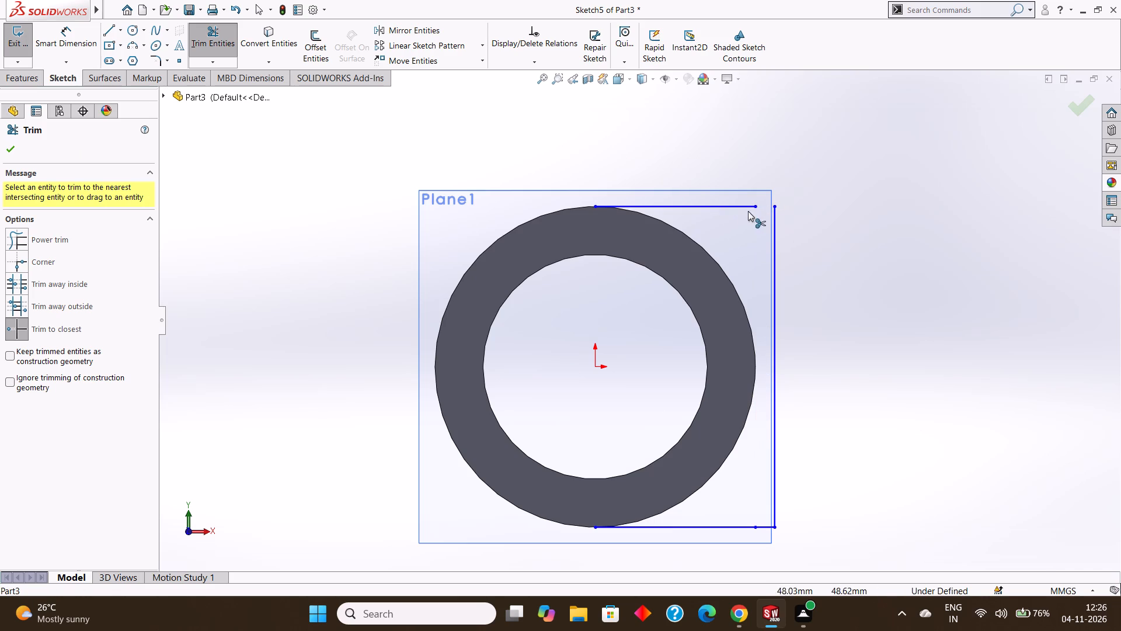
left_click(743, 209)
Draw one 56 mm horizontal line from the vertical line's upper end to the outer circle's top quadrant.
left_click(112, 32)
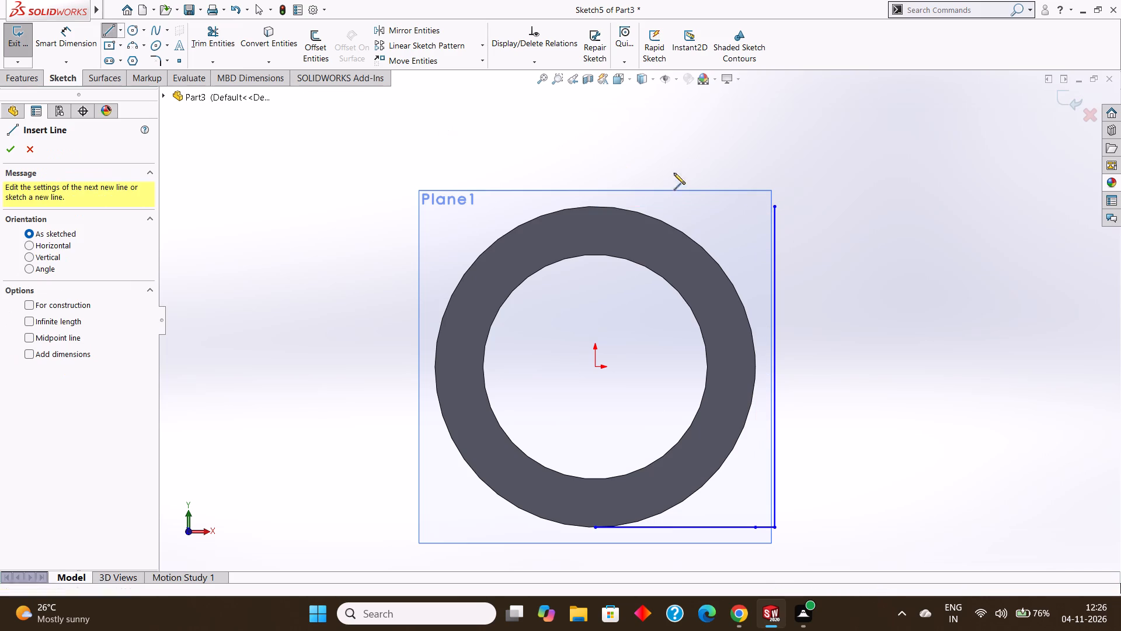
left_click(774, 205)
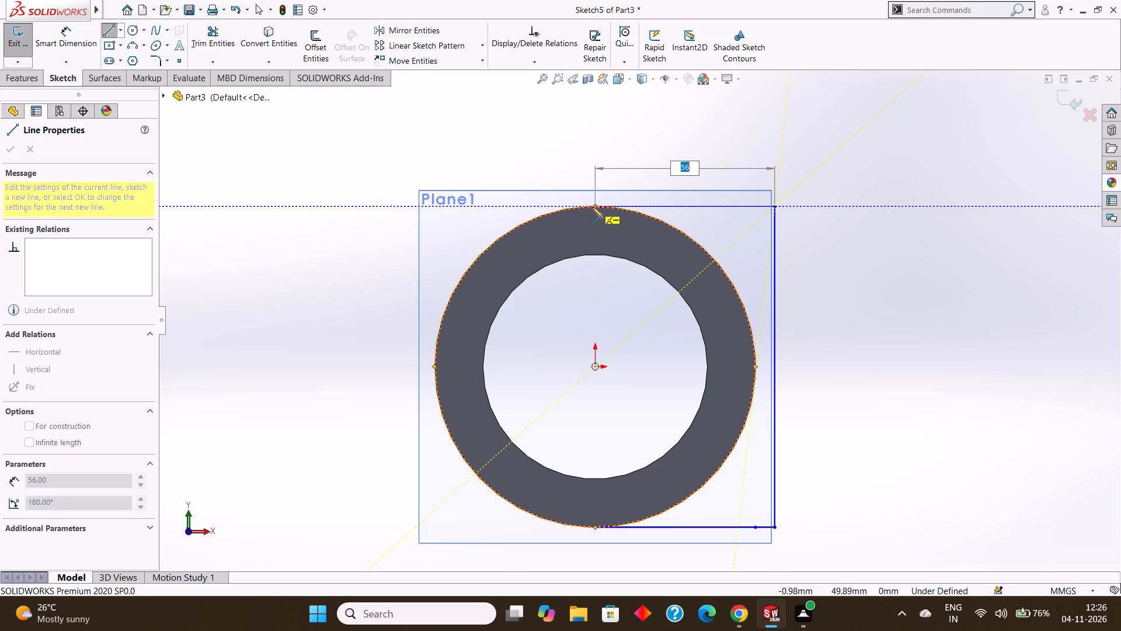
left_click(598, 207)
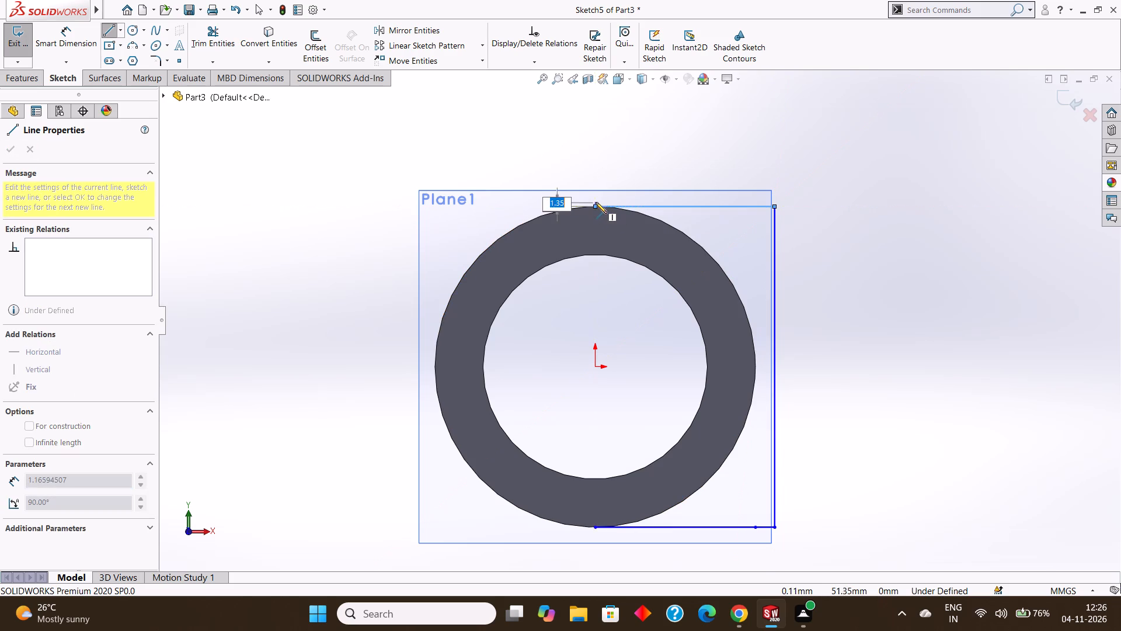
key("Escape")
key("Escape")
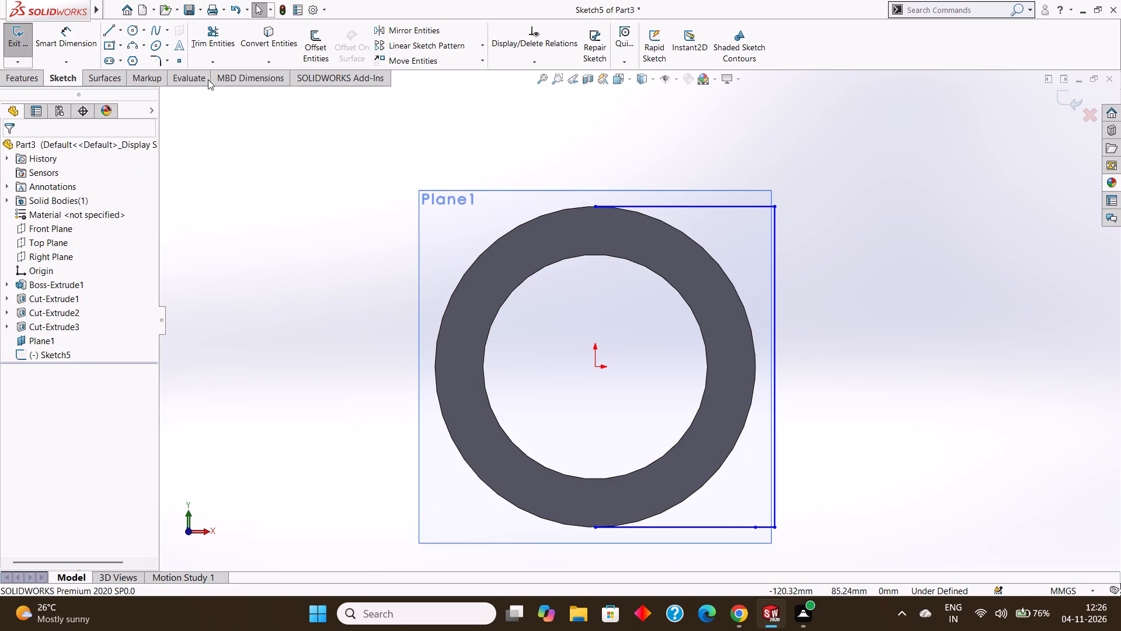
Trim away the two horizontal segments along the outline's bottom.
left_click(205, 53)
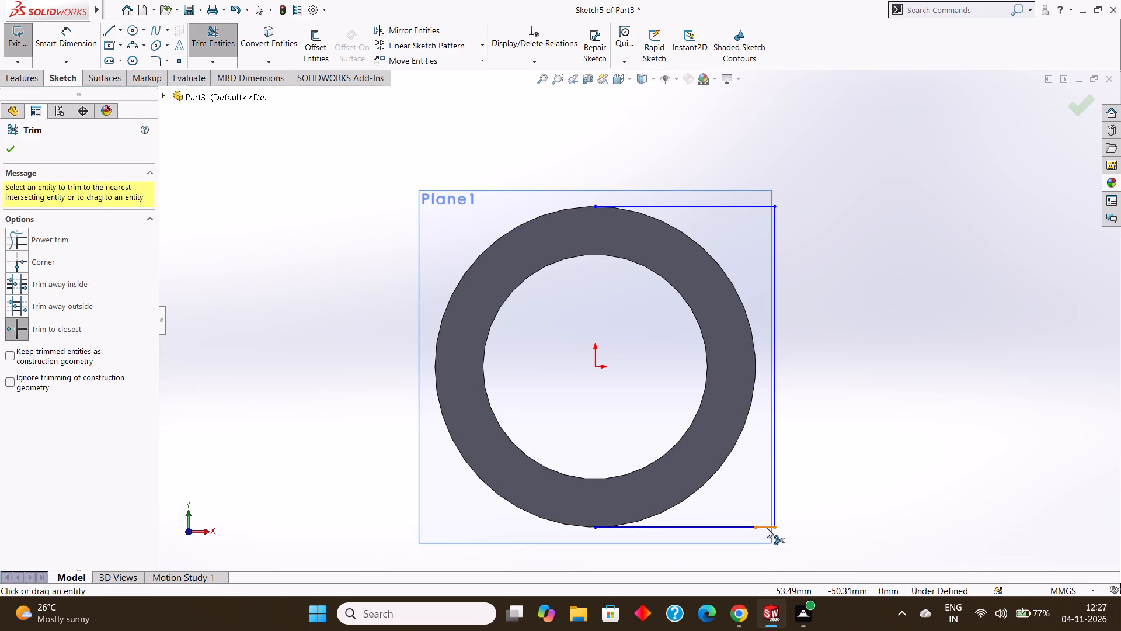
left_click(767, 528)
left_click(734, 526)
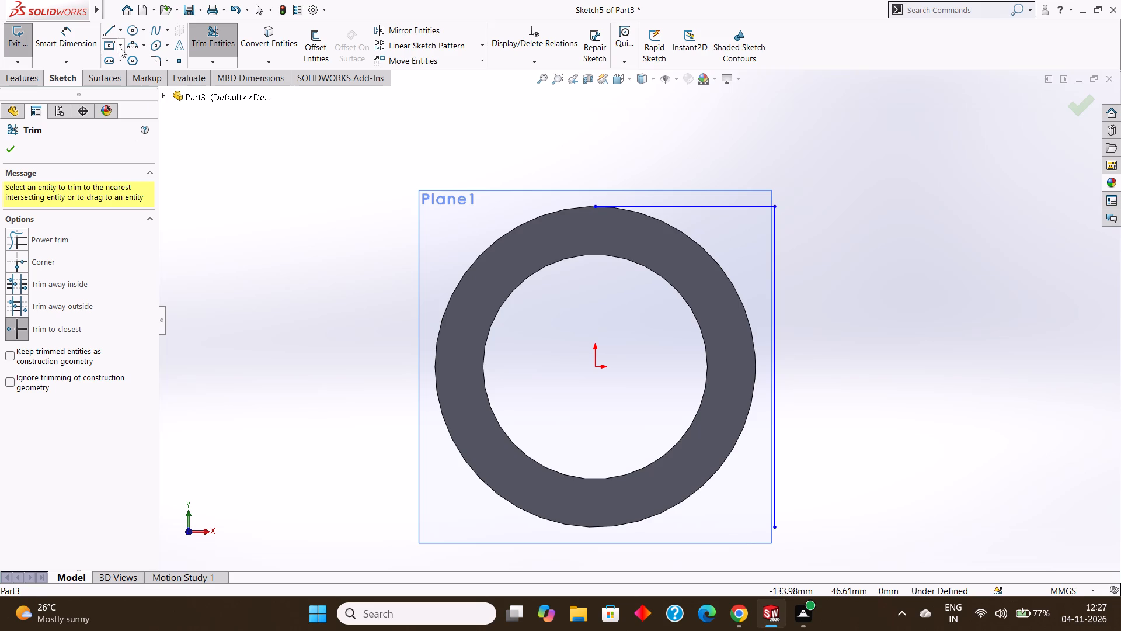
Draw one 56 mm horizontal line from the vertical line's lower end to the outer circle's bottom quadrant.
left_click(113, 29)
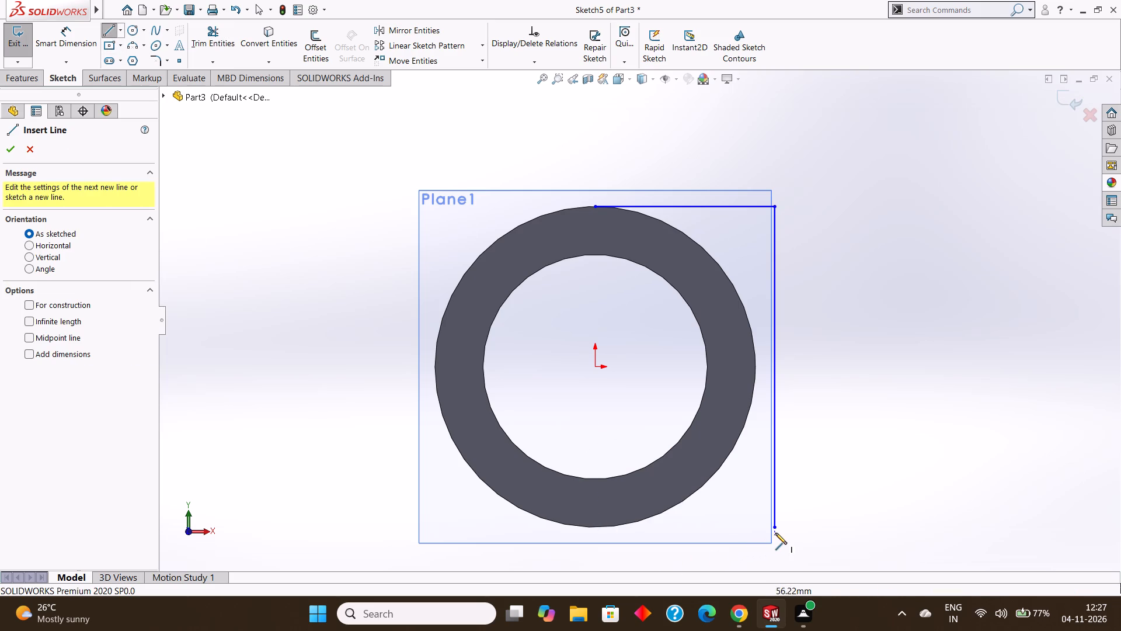
left_click_drag(777, 528, 771, 528)
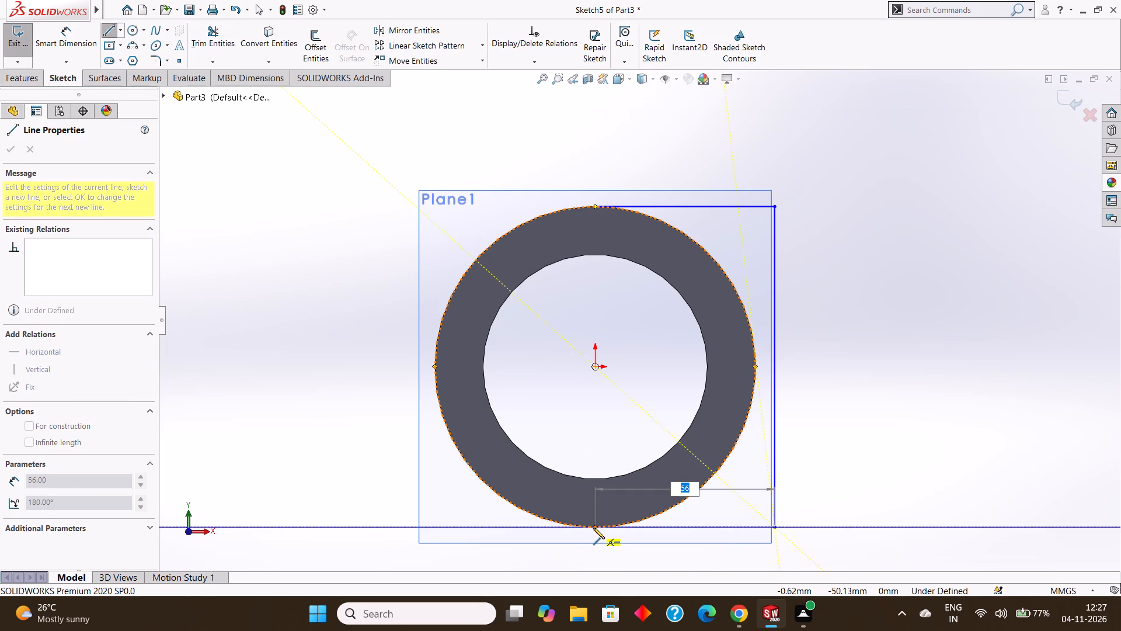
left_click(593, 528)
key("Escape")
key("Escape")
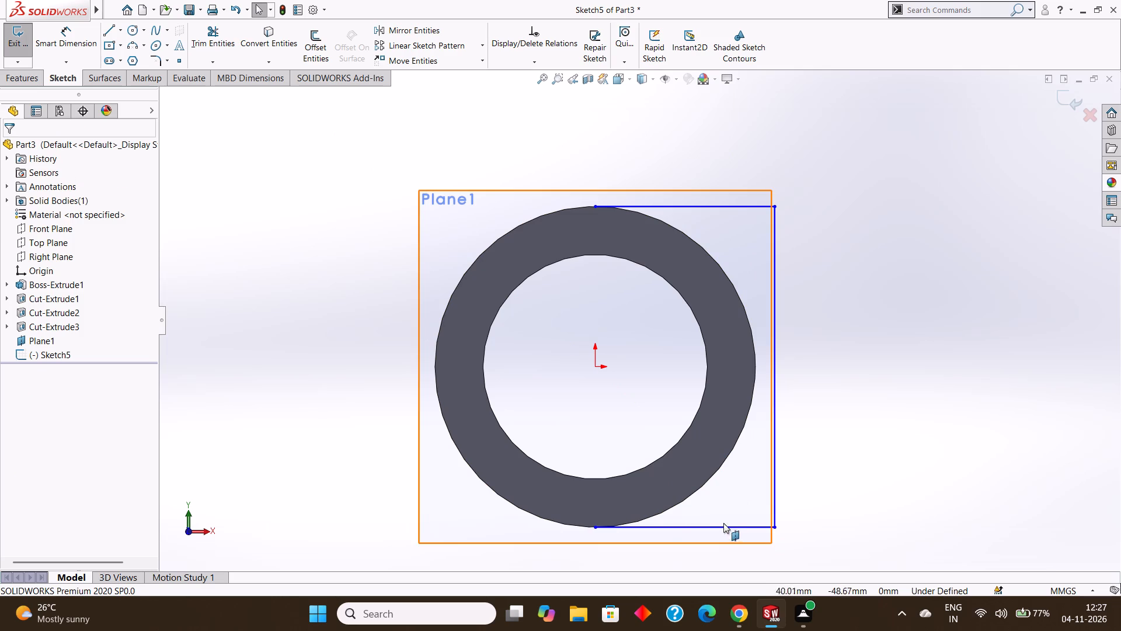
Sketch a circle about 100 mm in diameter centred on the origin, following the cylinder's outer edge.
left_click(133, 29)
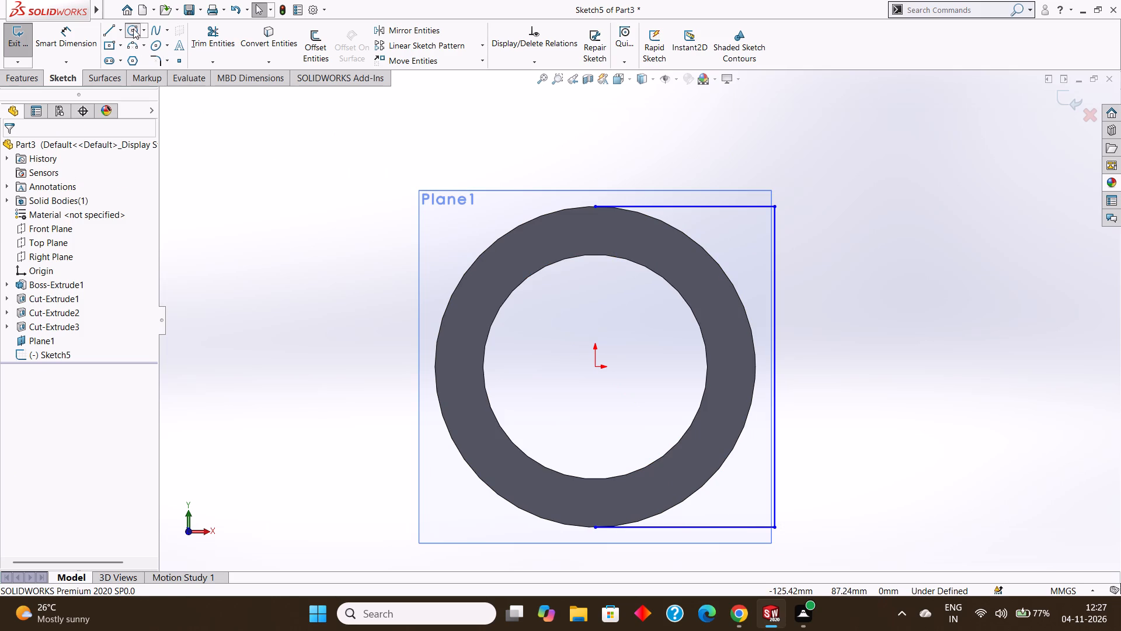
left_click_drag(596, 366, 642, 216)
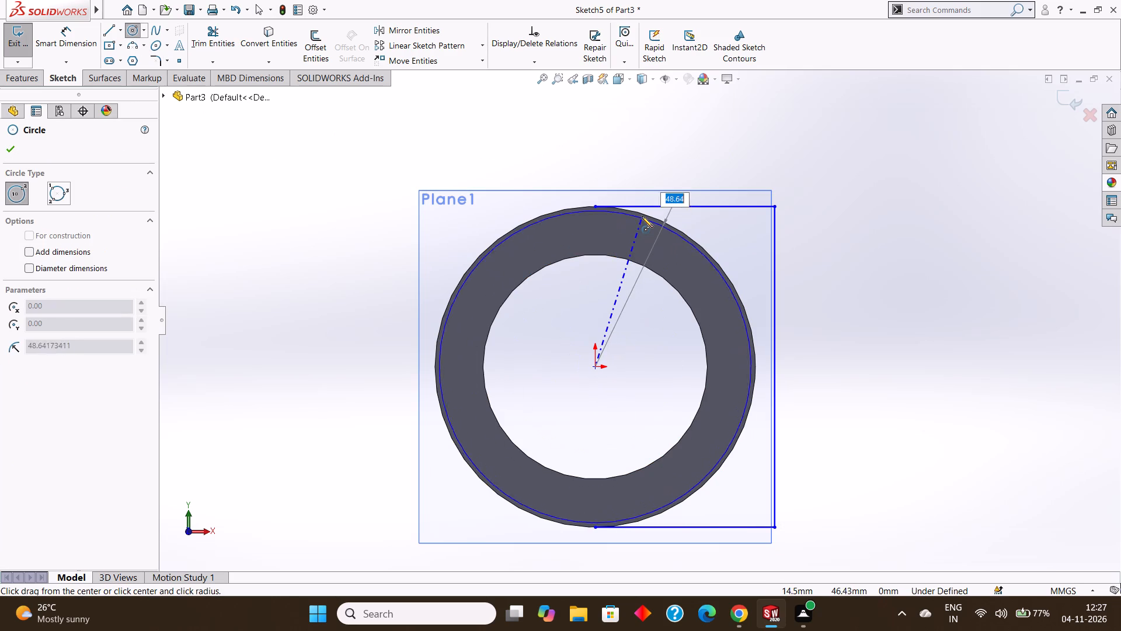
left_click_drag(642, 216, 642, 213)
key("Escape")
key("Escape")
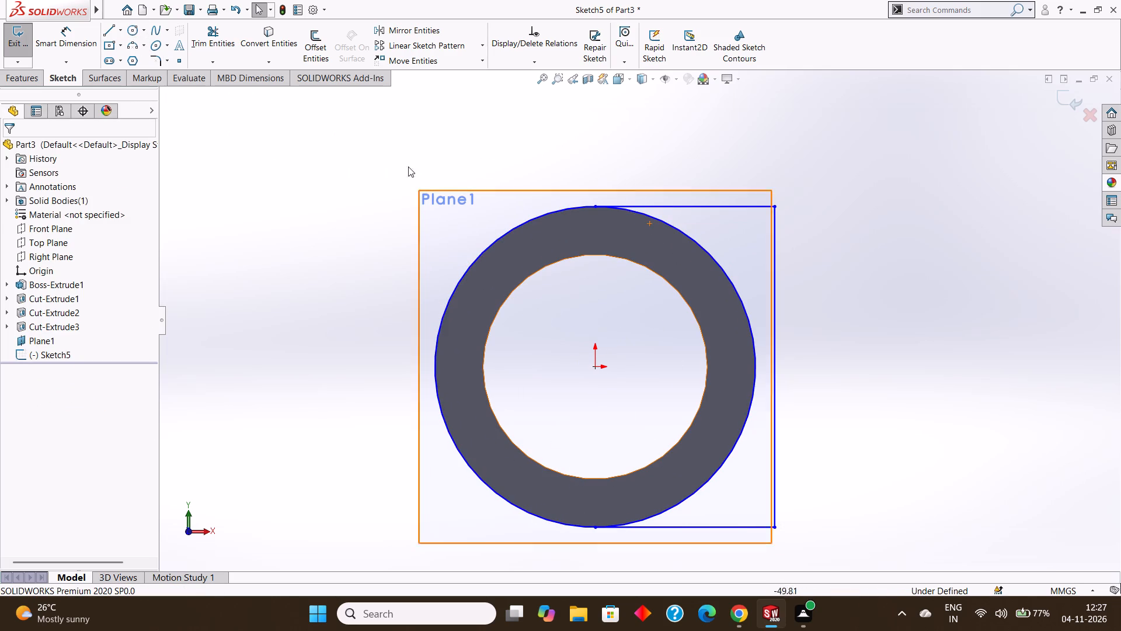
key("Escape")
Dimension the outer circle's diameter as 100 mm.
left_click(72, 36)
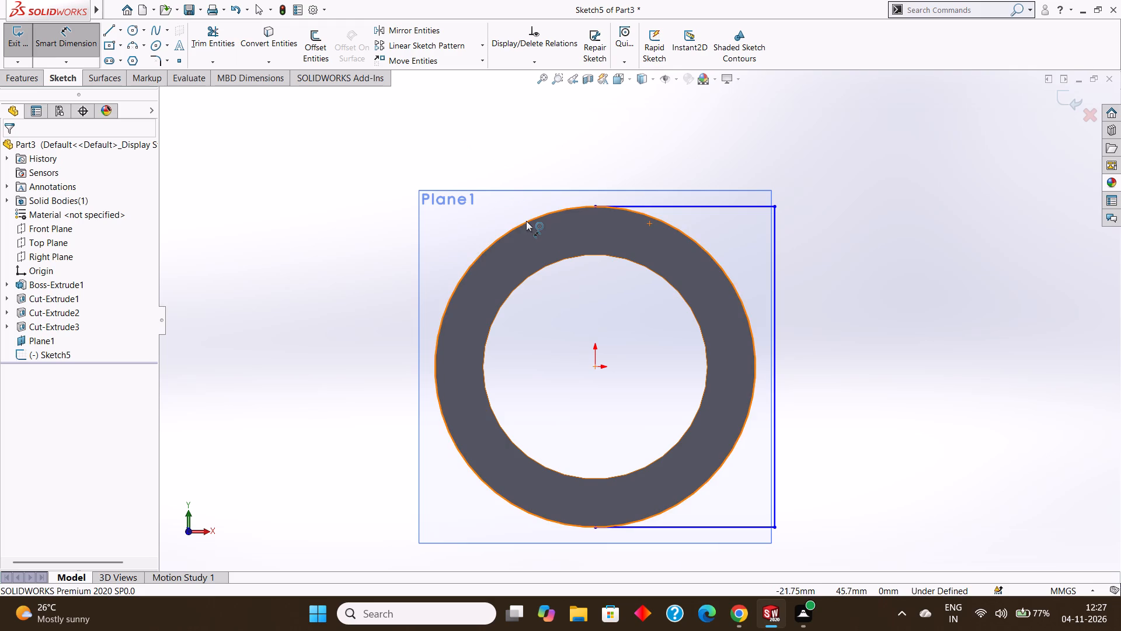
left_click_drag(526, 221, 524, 213)
left_click(526, 104)
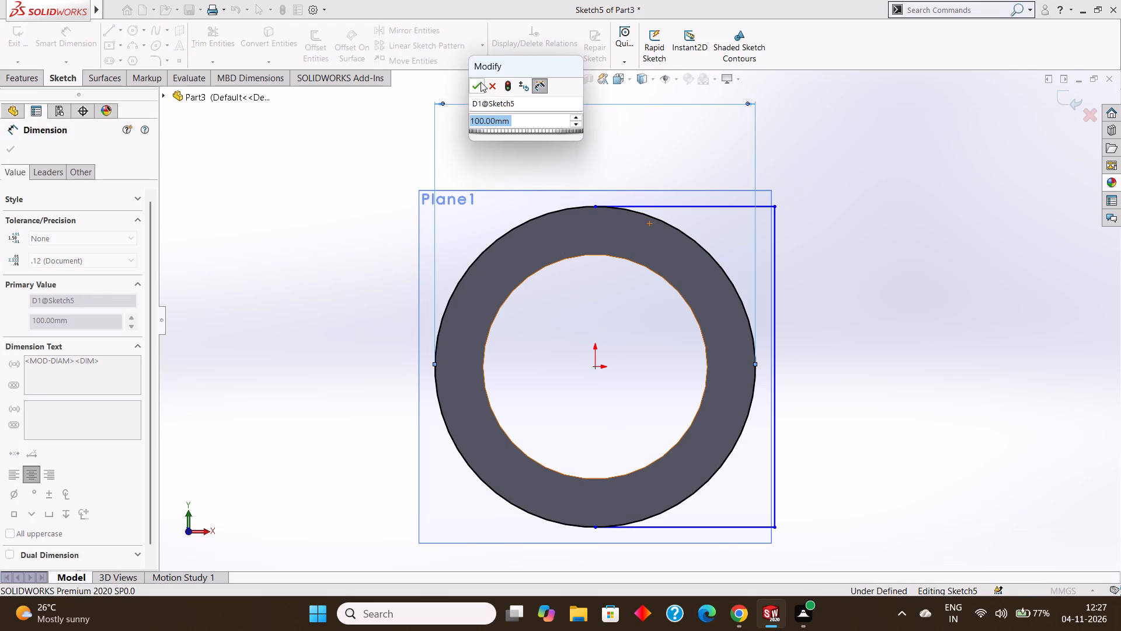
left_click(481, 82)
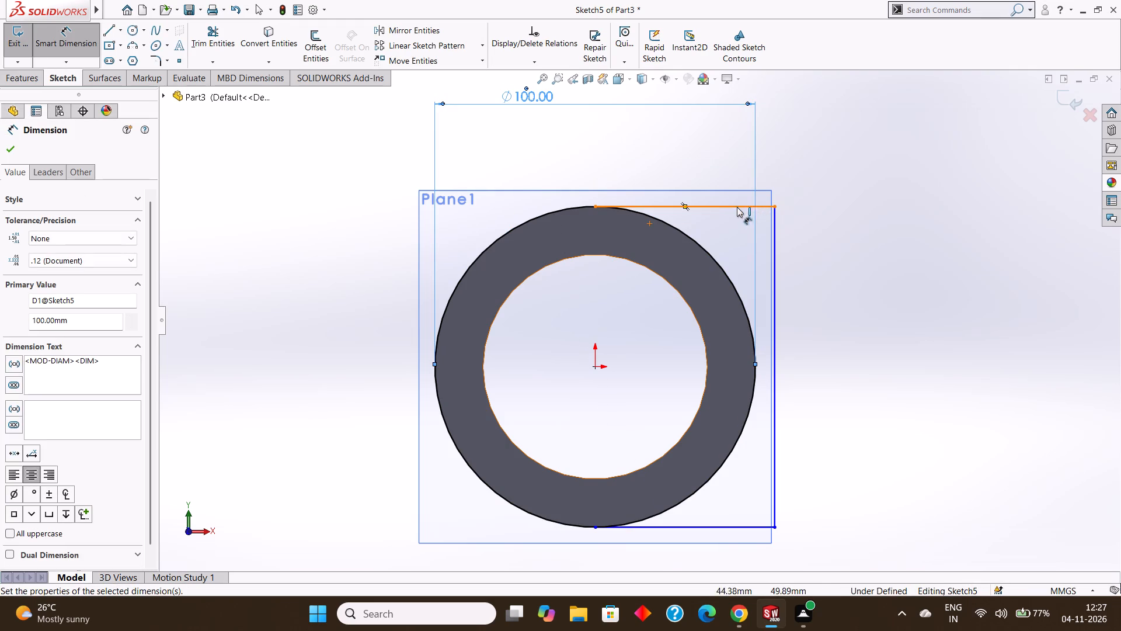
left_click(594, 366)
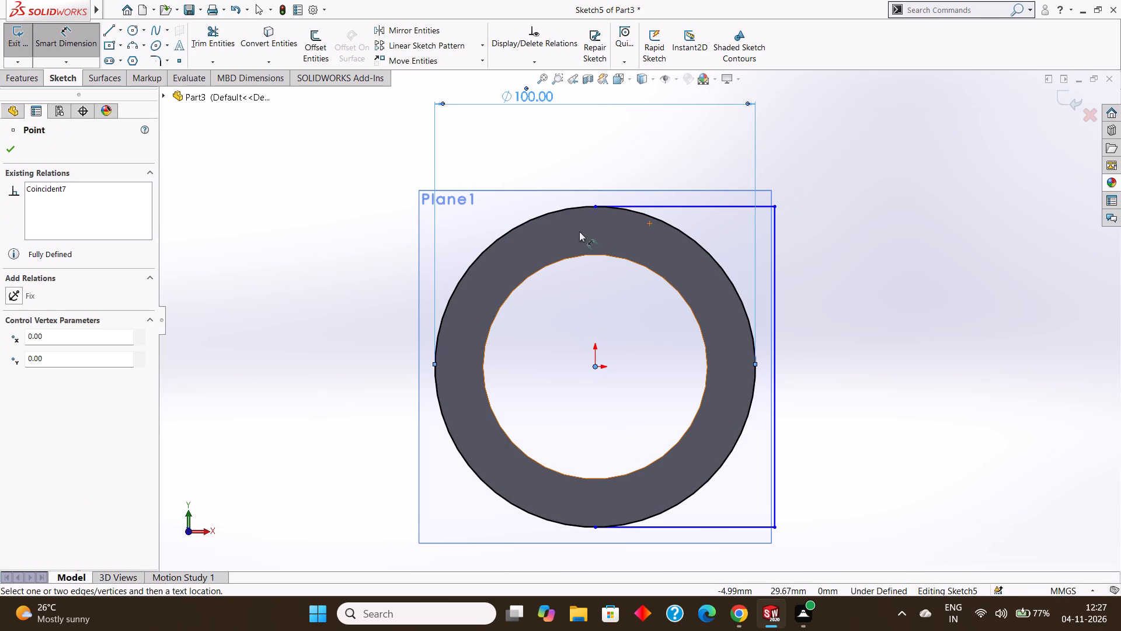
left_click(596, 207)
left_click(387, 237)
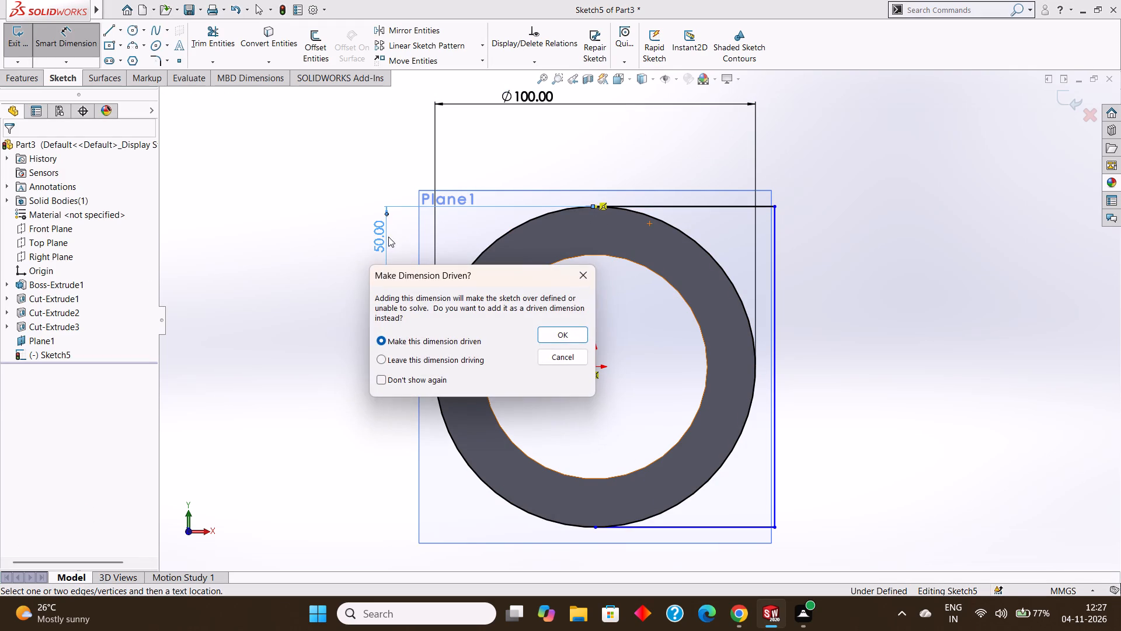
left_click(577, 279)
Dimension the horizontal distance from the origin to the vertical line's upper end as 56 mm.
left_click(597, 369)
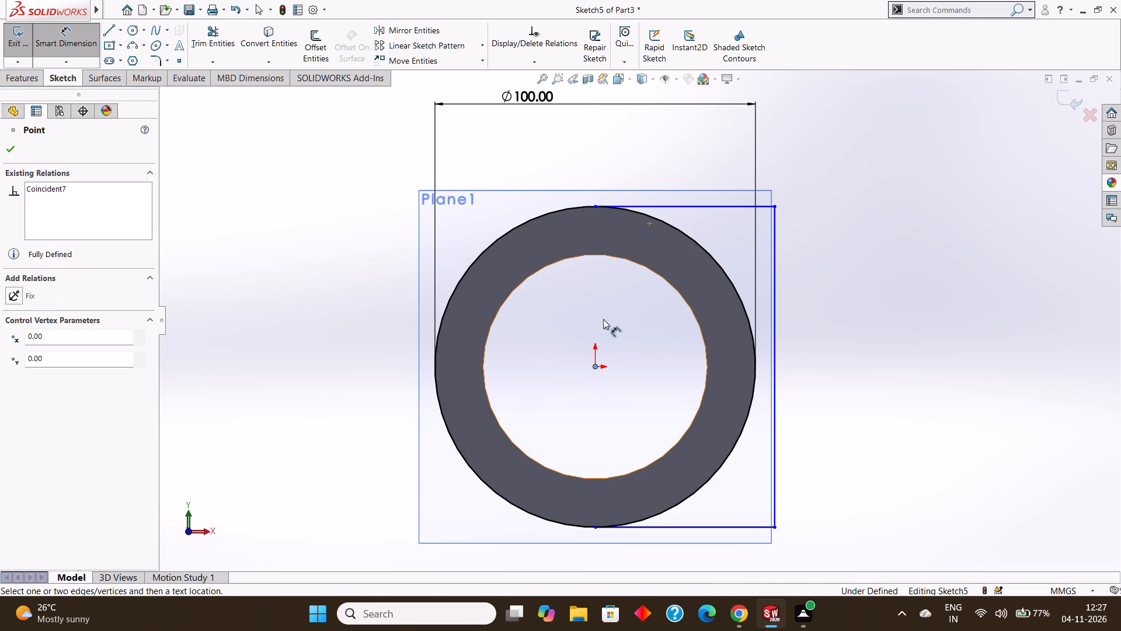
left_click(598, 206)
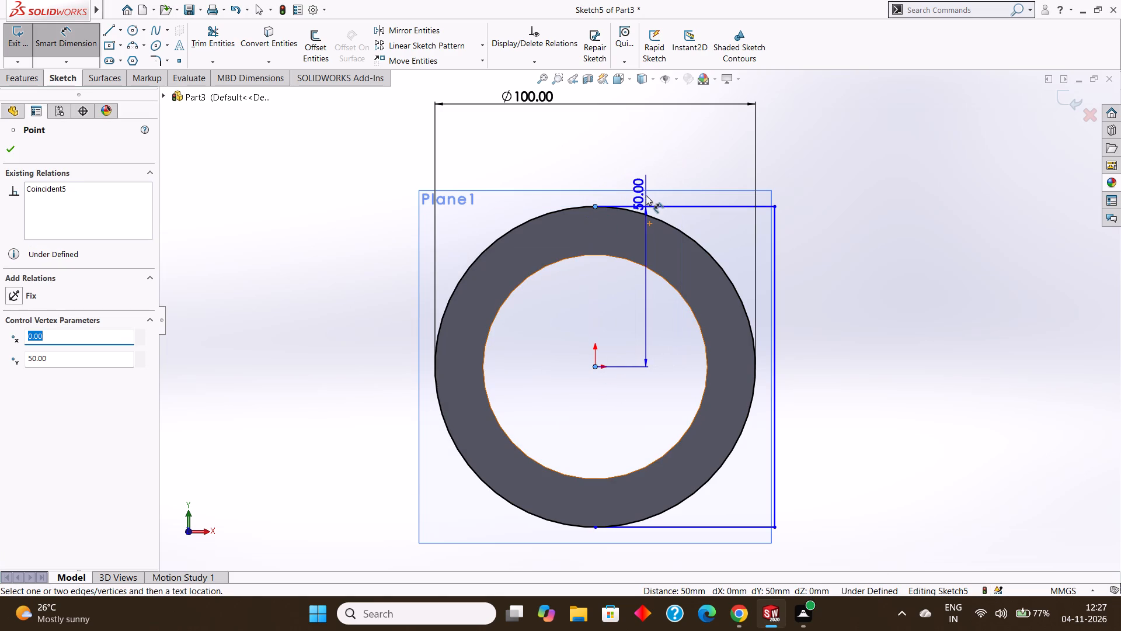
key("Escape")
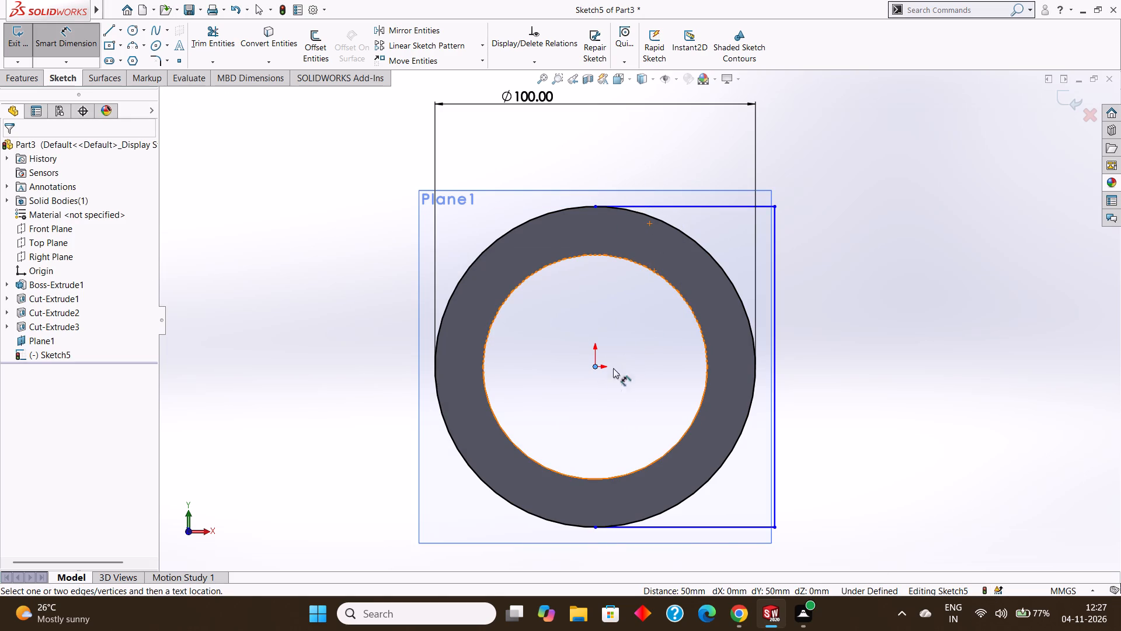
left_click(776, 207)
left_click(716, 155)
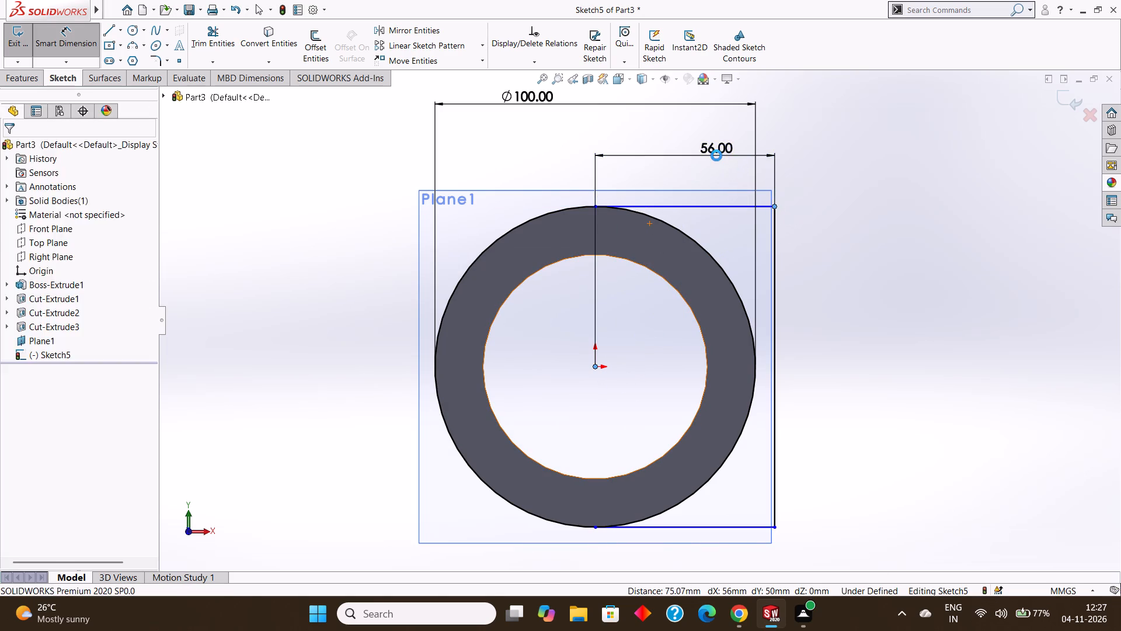
left_click(670, 135)
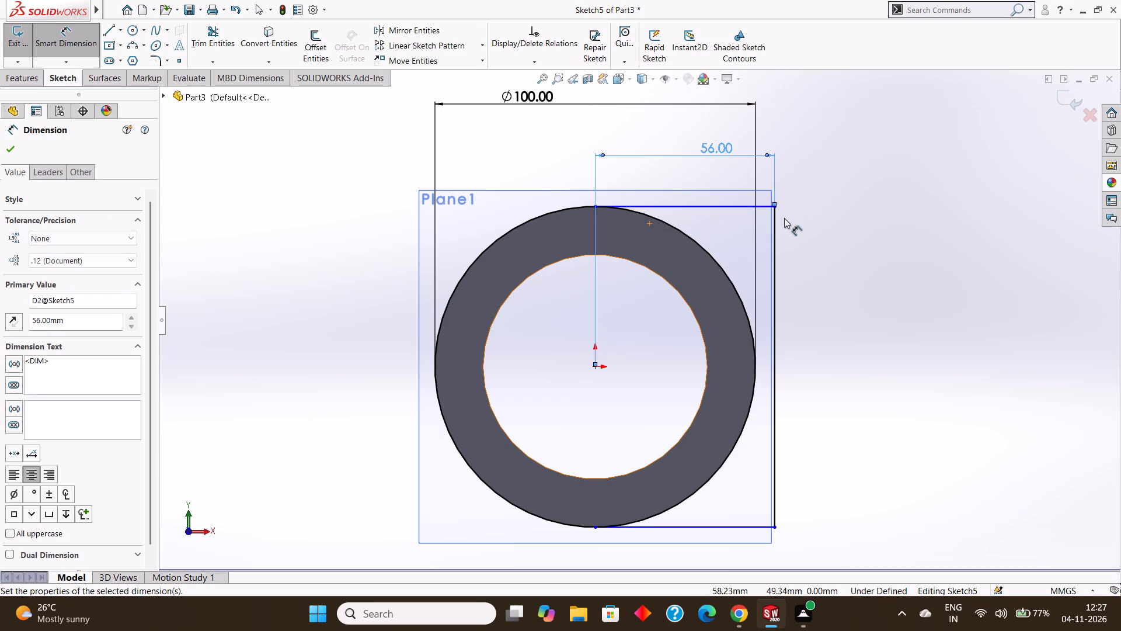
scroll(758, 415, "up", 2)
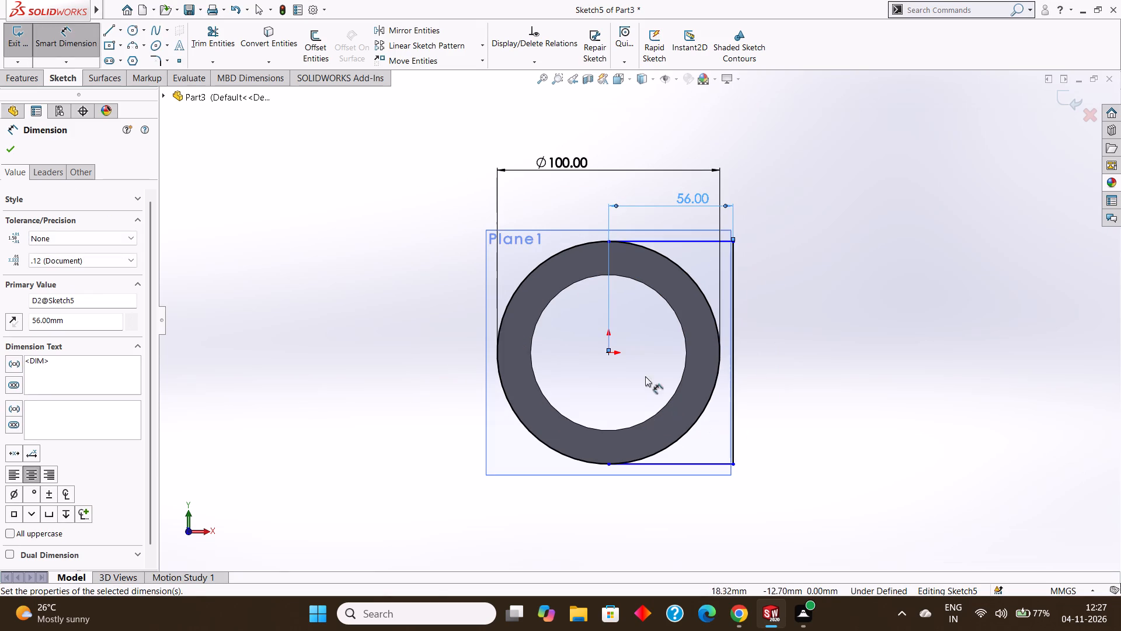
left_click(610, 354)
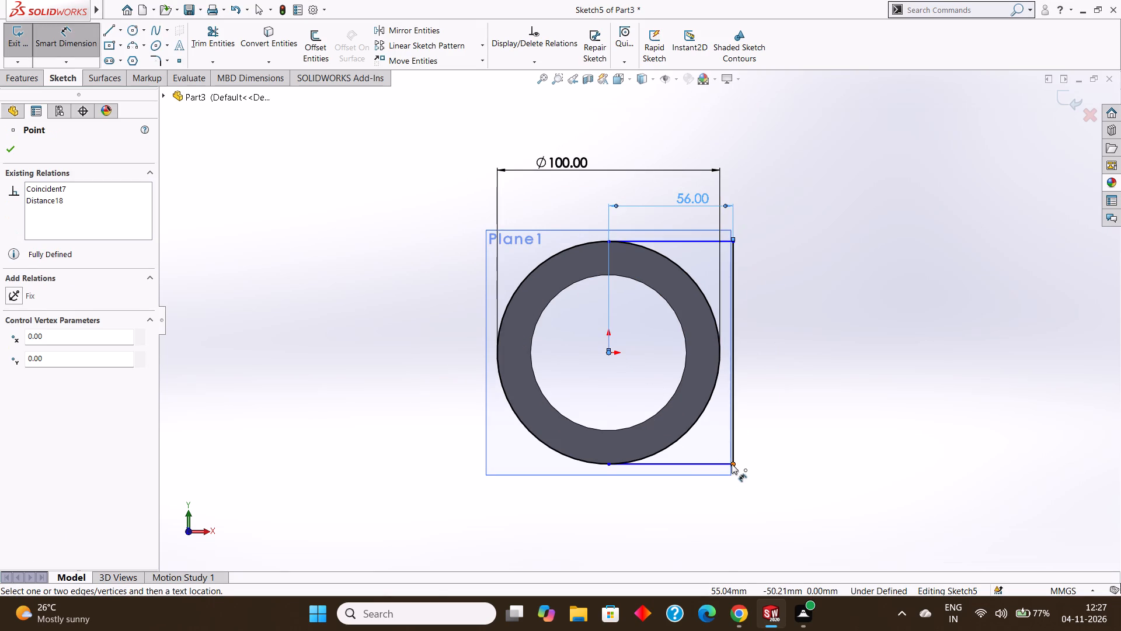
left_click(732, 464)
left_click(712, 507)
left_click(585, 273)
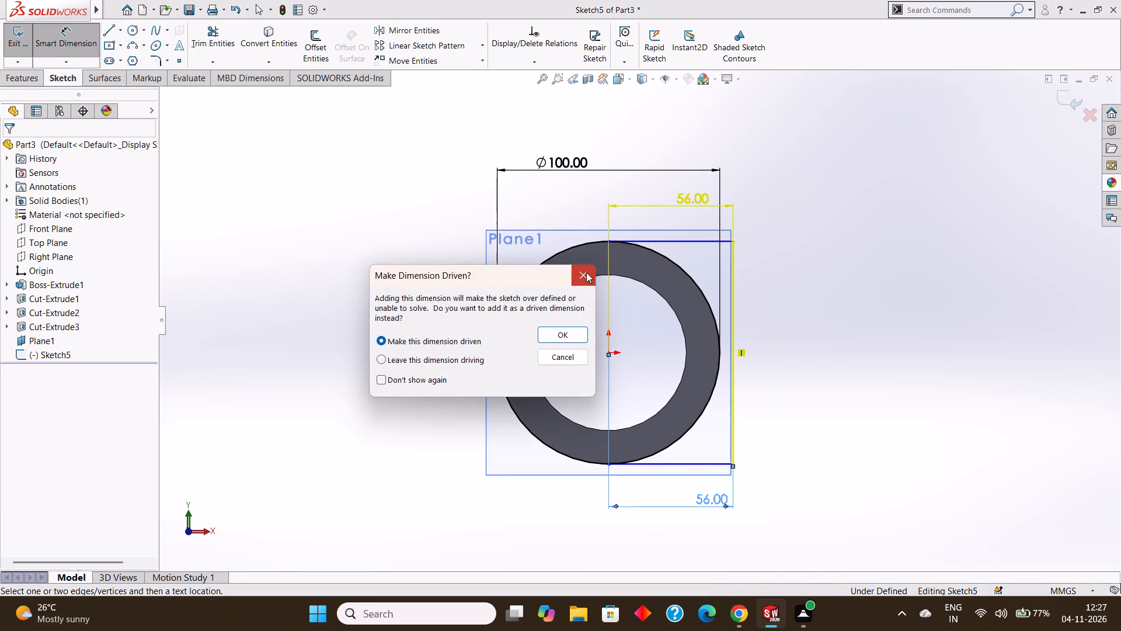
Dimension the vertical line's length as 100 mm and finish dimensioning.
left_click(734, 265)
left_click(872, 269)
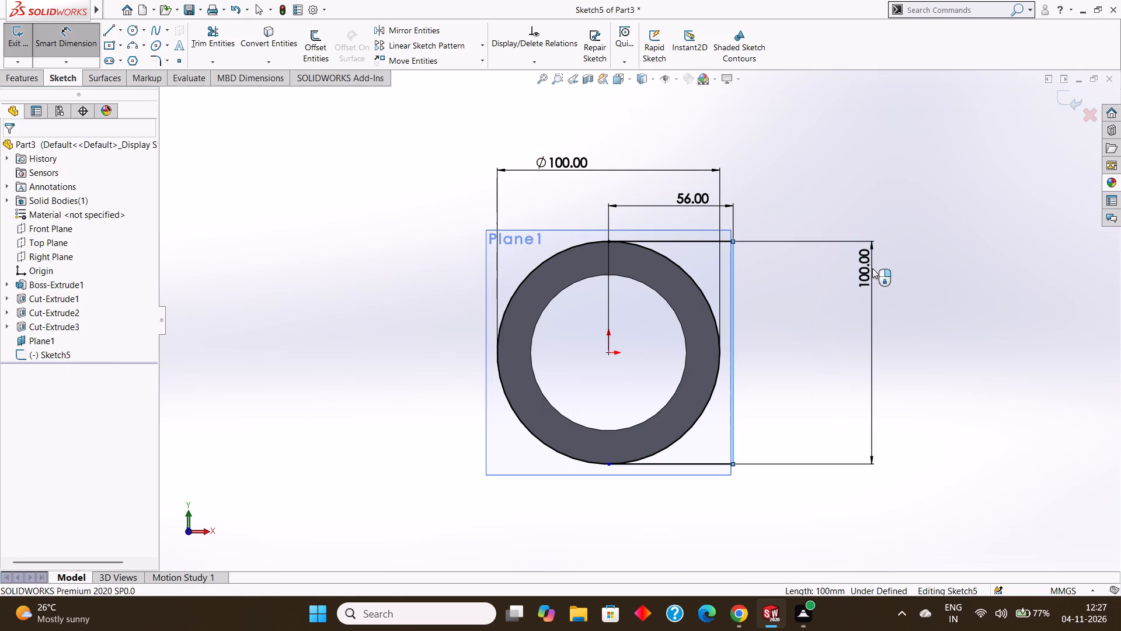
left_click(816, 247)
scroll(747, 327, "up", 2)
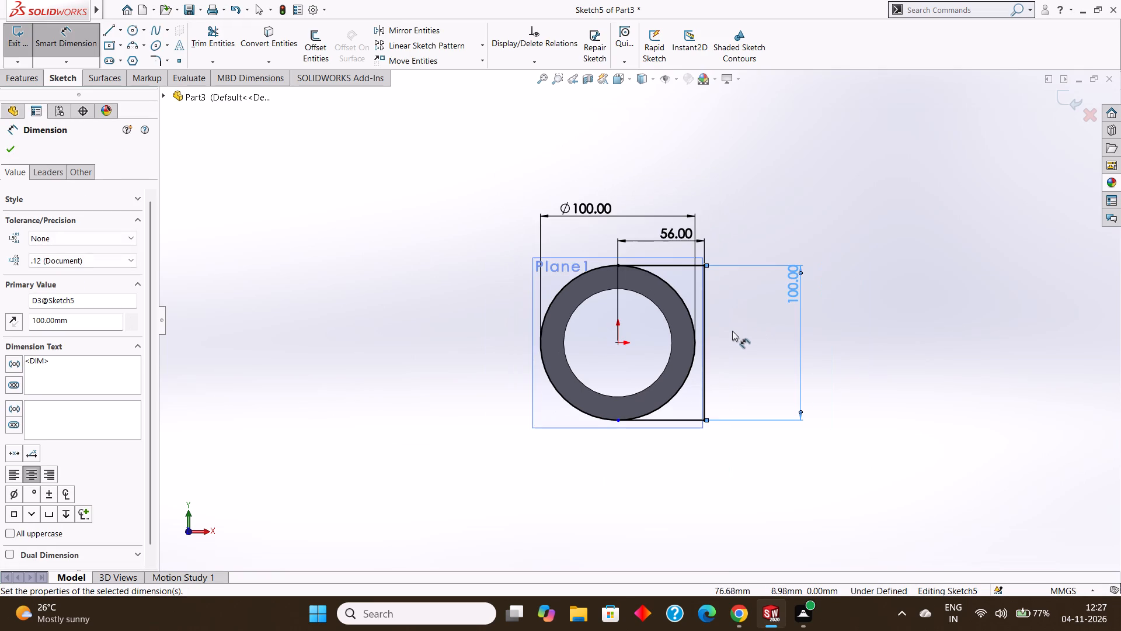
scroll(726, 334, "down", 2)
scroll(581, 351, "up", 2)
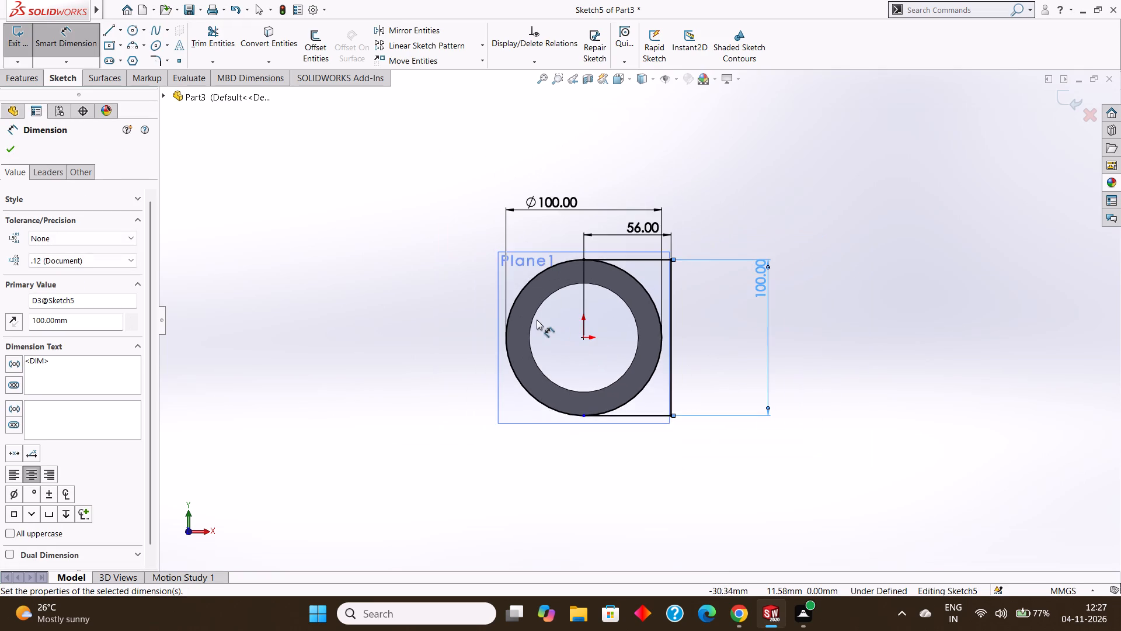
scroll(537, 320, "down", 2)
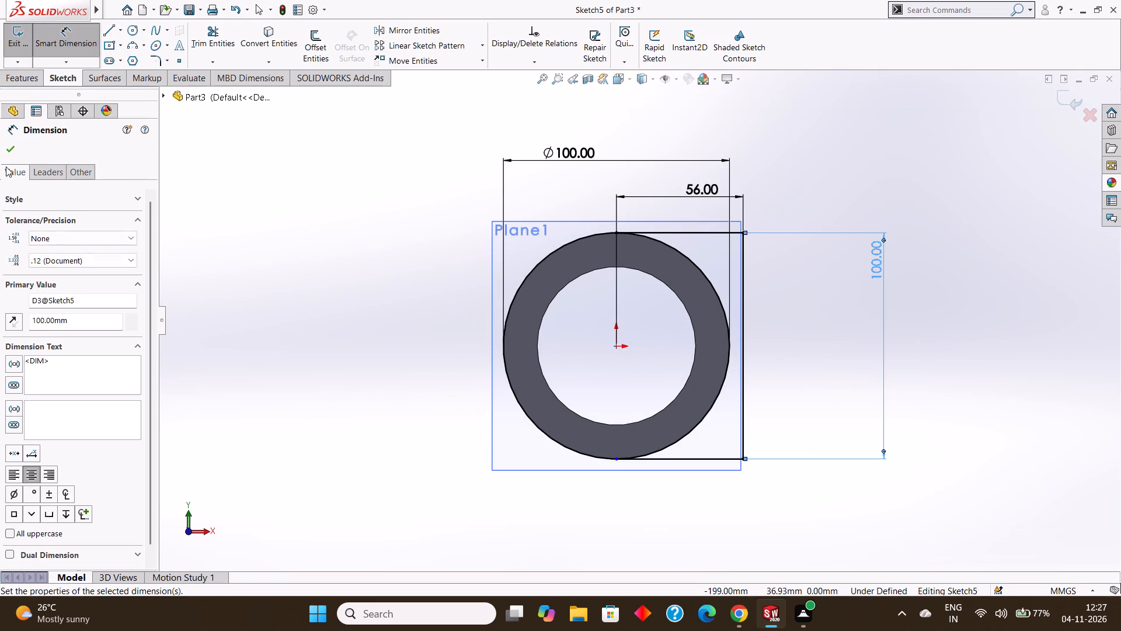
left_click(18, 147)
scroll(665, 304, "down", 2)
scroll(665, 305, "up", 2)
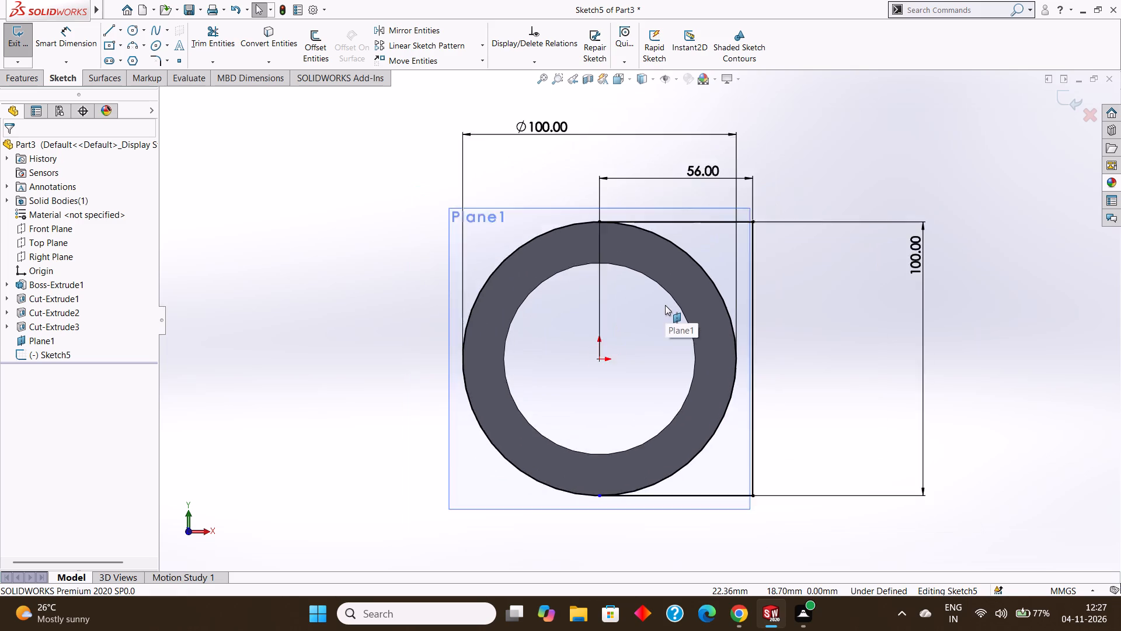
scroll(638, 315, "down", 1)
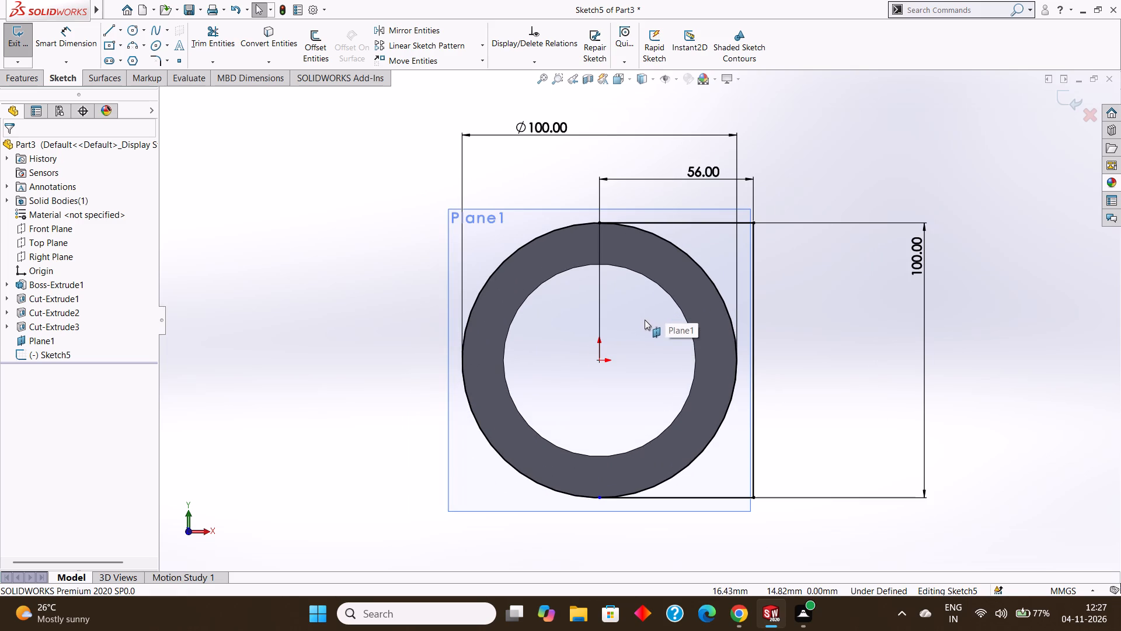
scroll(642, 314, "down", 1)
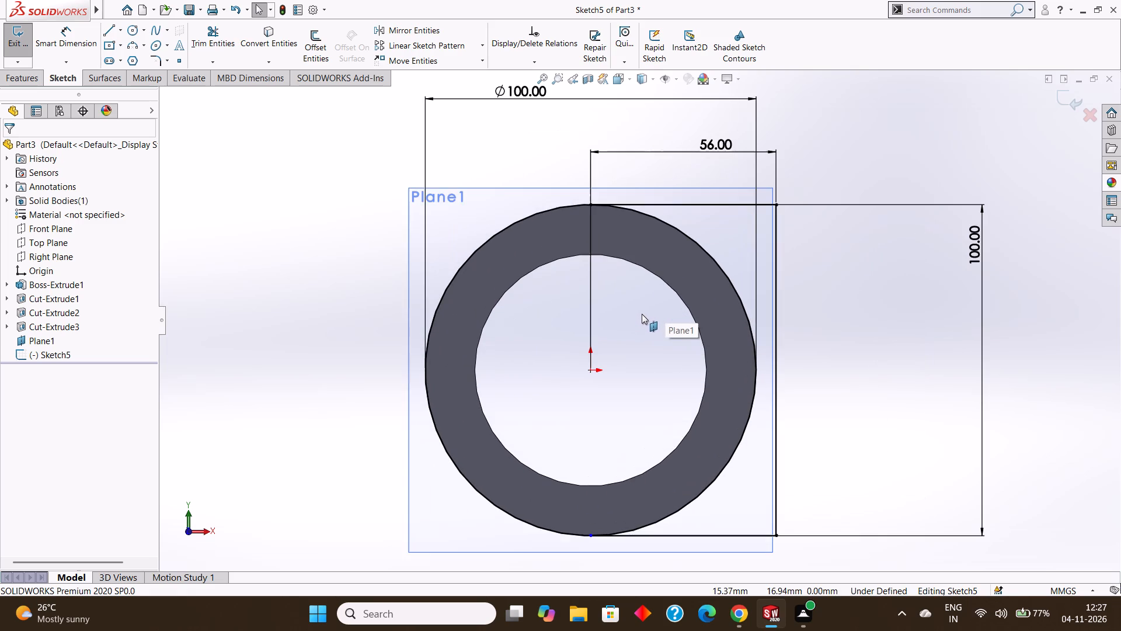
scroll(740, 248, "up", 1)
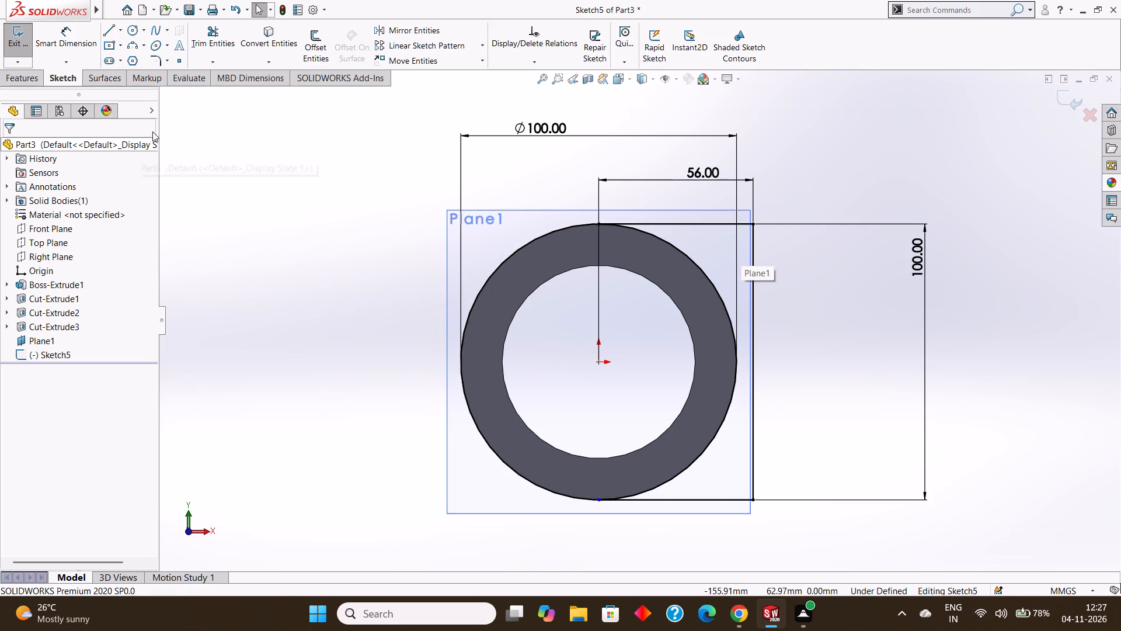
Offset only the vertical line 16 mm outward, away from the circle, in one direction without chain selection.
left_click(754, 241)
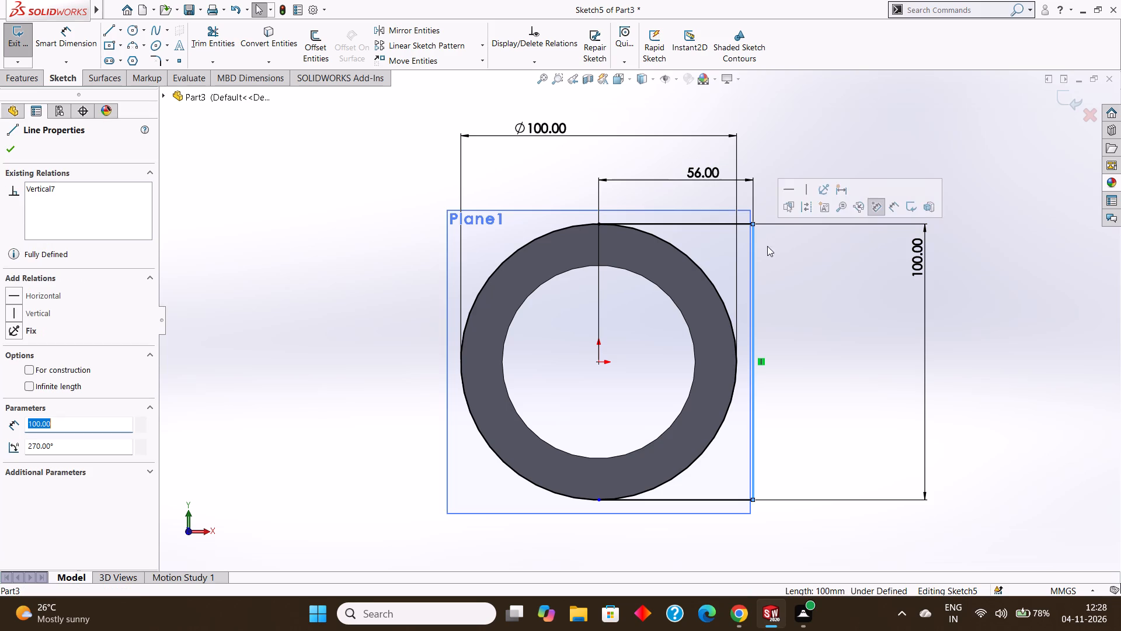
left_click(310, 44)
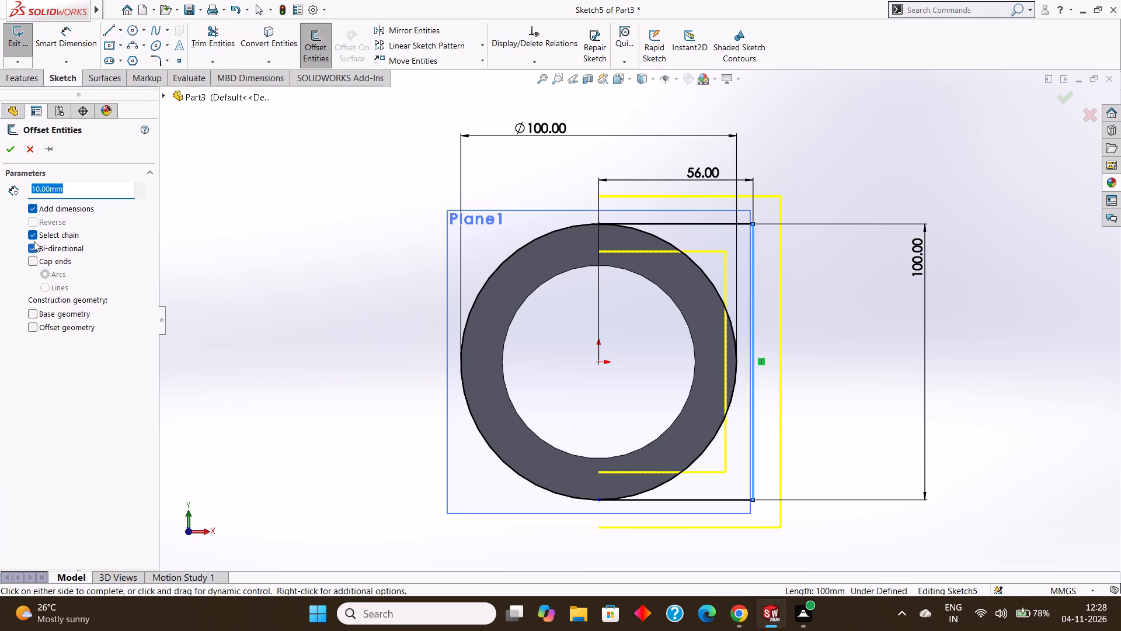
left_click(34, 237)
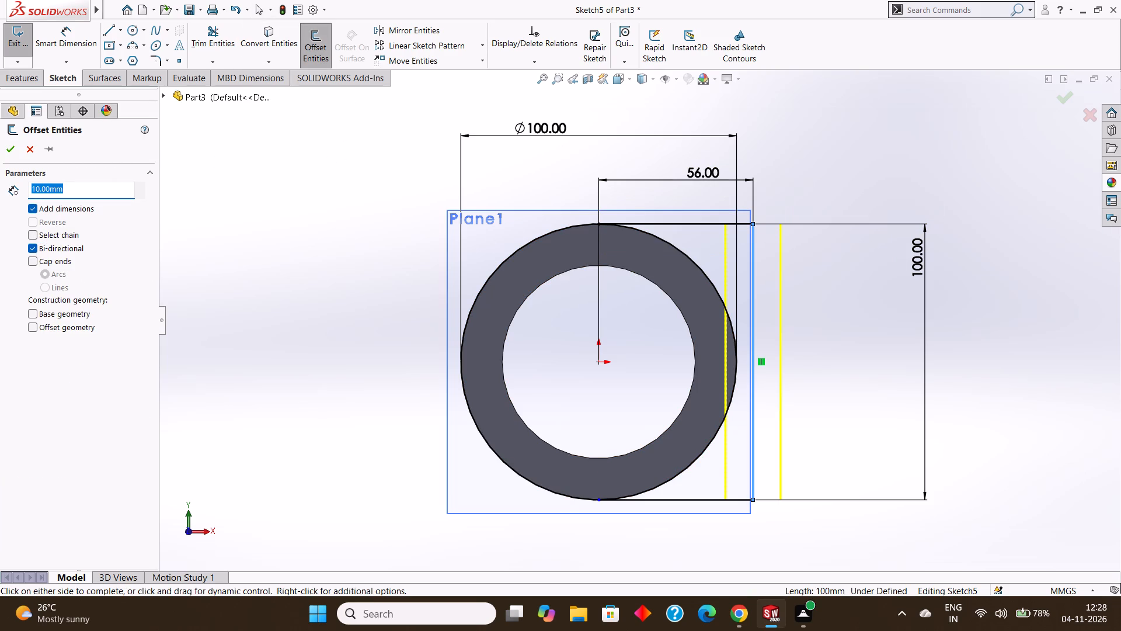
left_click(37, 248)
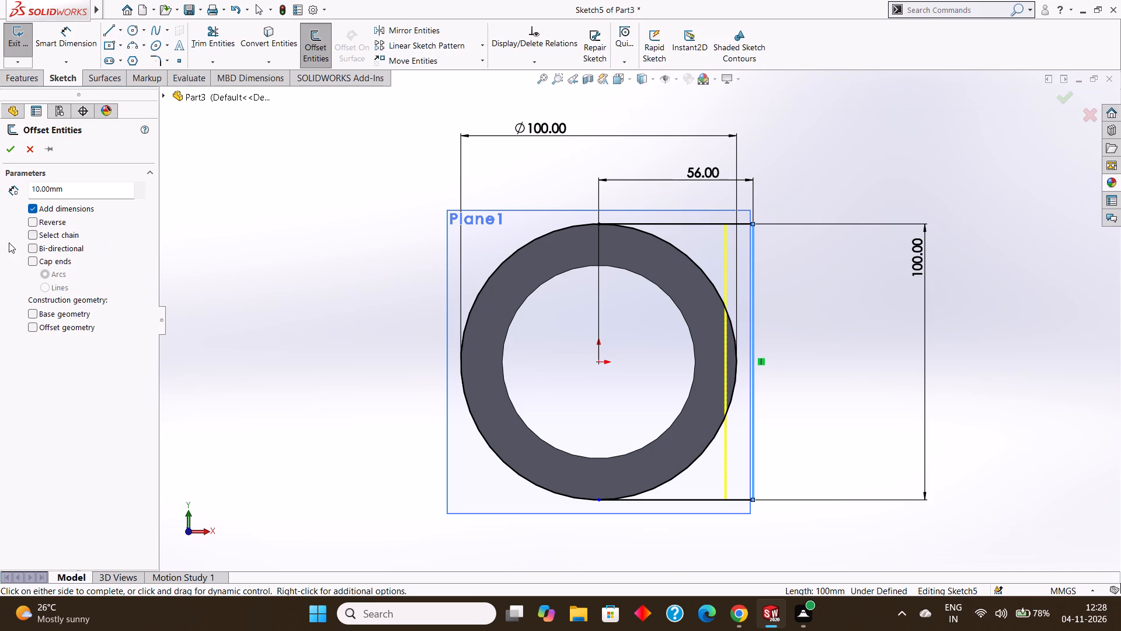
left_click(34, 224)
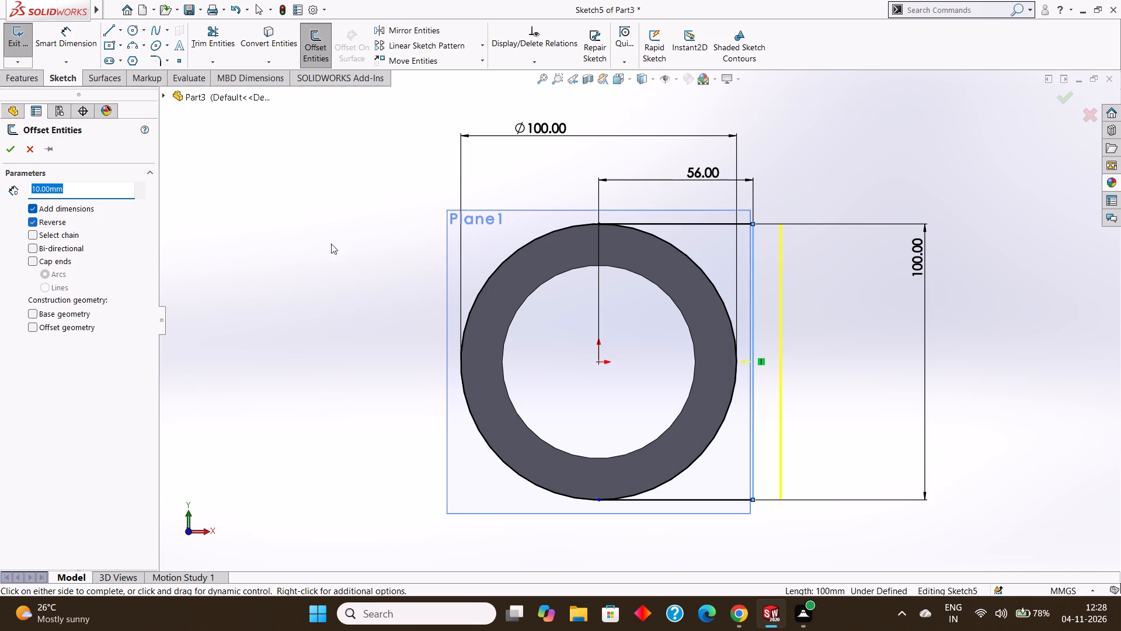
key("BackSpace")
type("16")
key("Return")
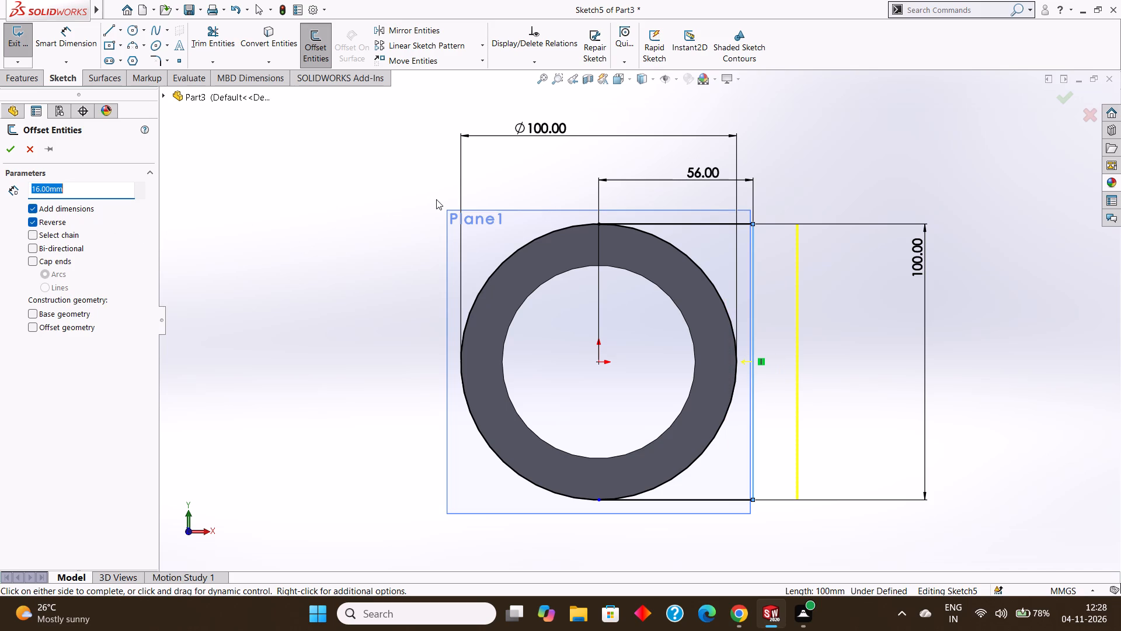
left_click(8, 146)
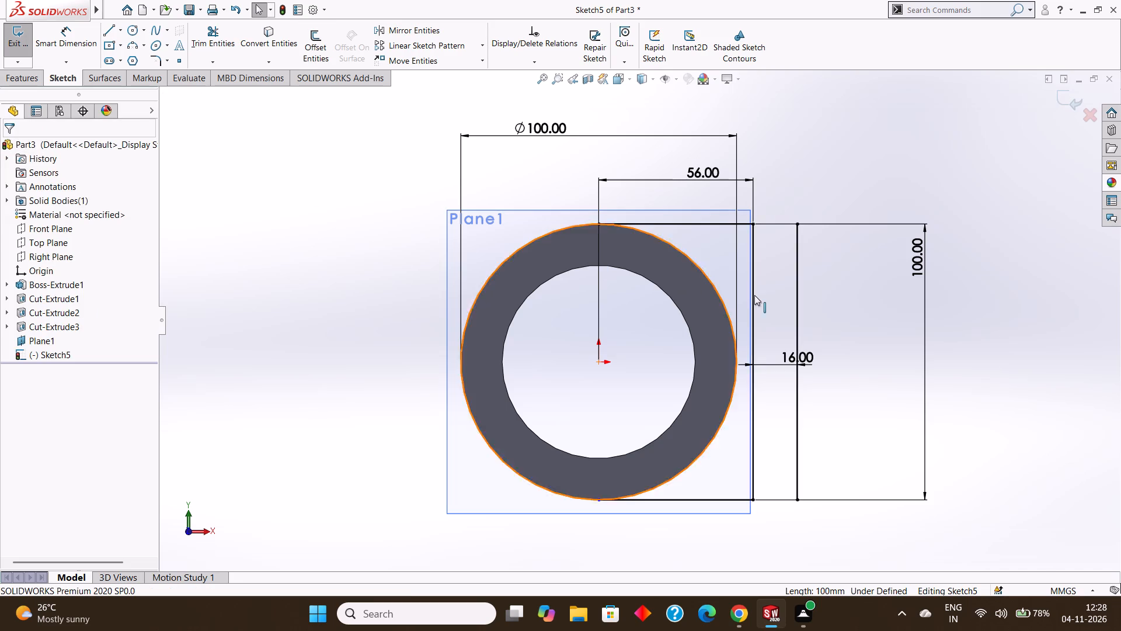
Draw a slanted line from the original vertical line's upper end to the midpoint of the offset line.
scroll(757, 295, "down", 1)
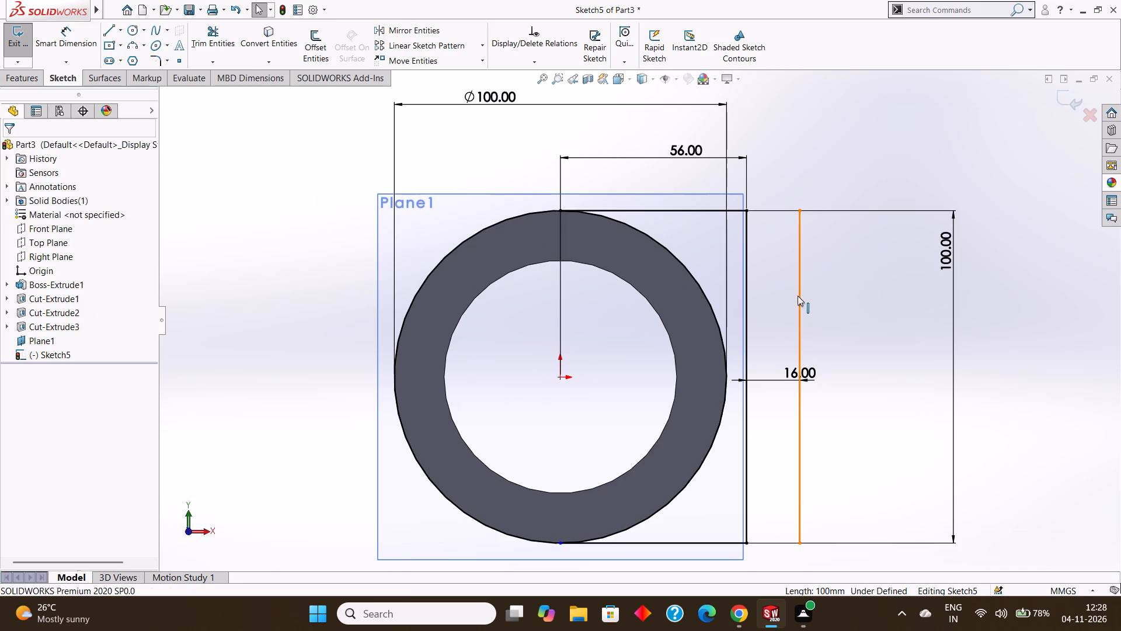
left_click(111, 30)
left_click(746, 211)
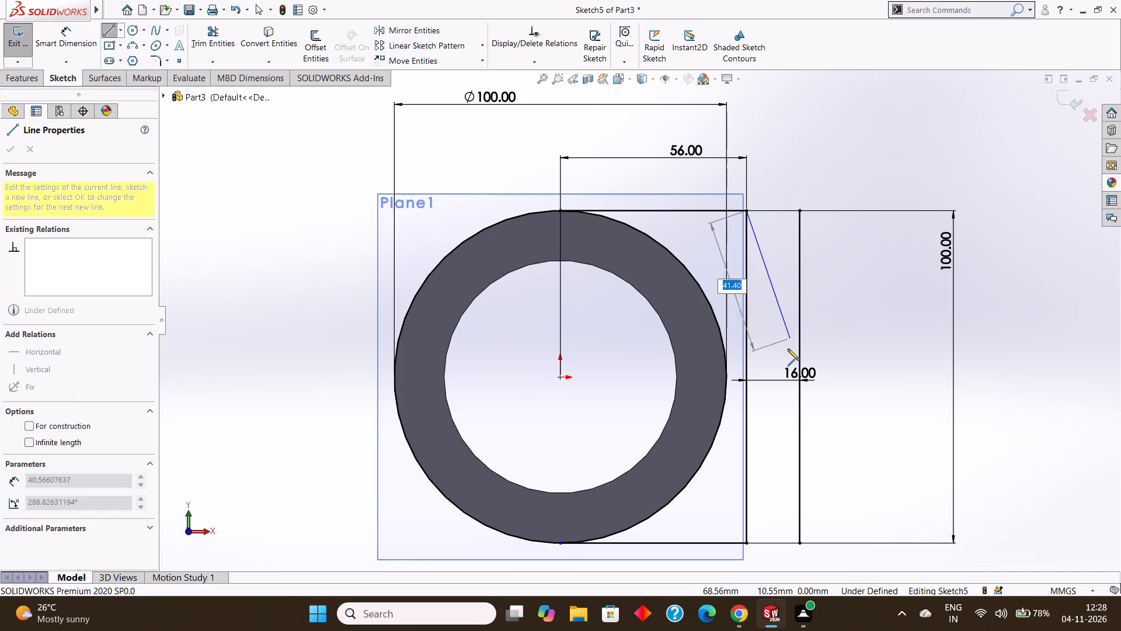
left_click(800, 379)
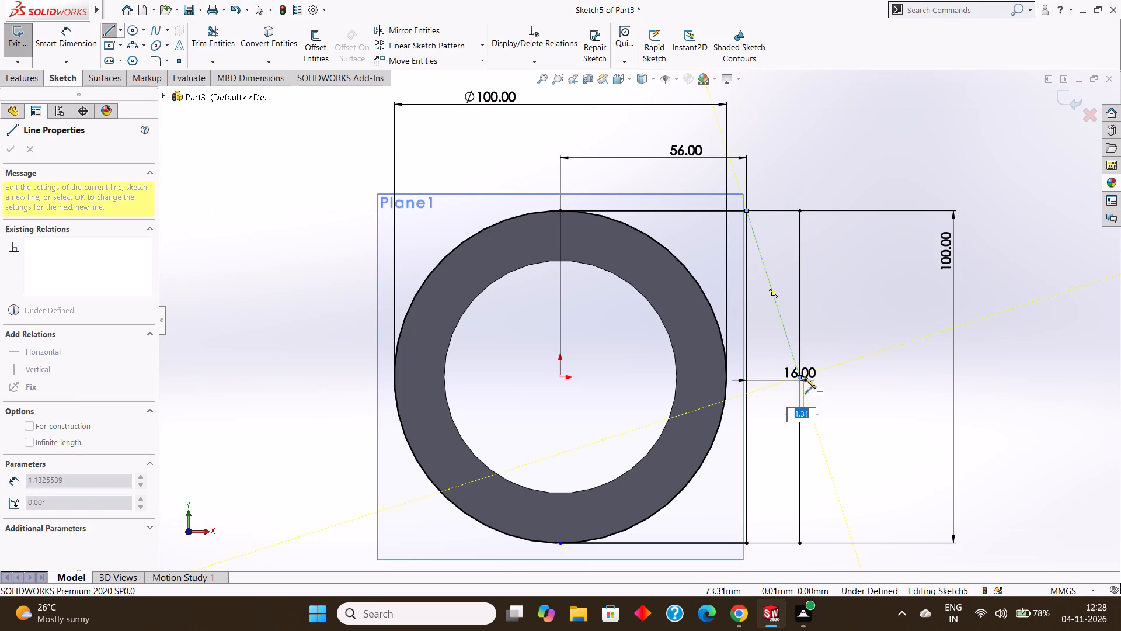
key("Escape")
key("Escape")
Draw a slanted line from the original vertical line's lower end to the midpoint of the offset line.
left_click(109, 36)
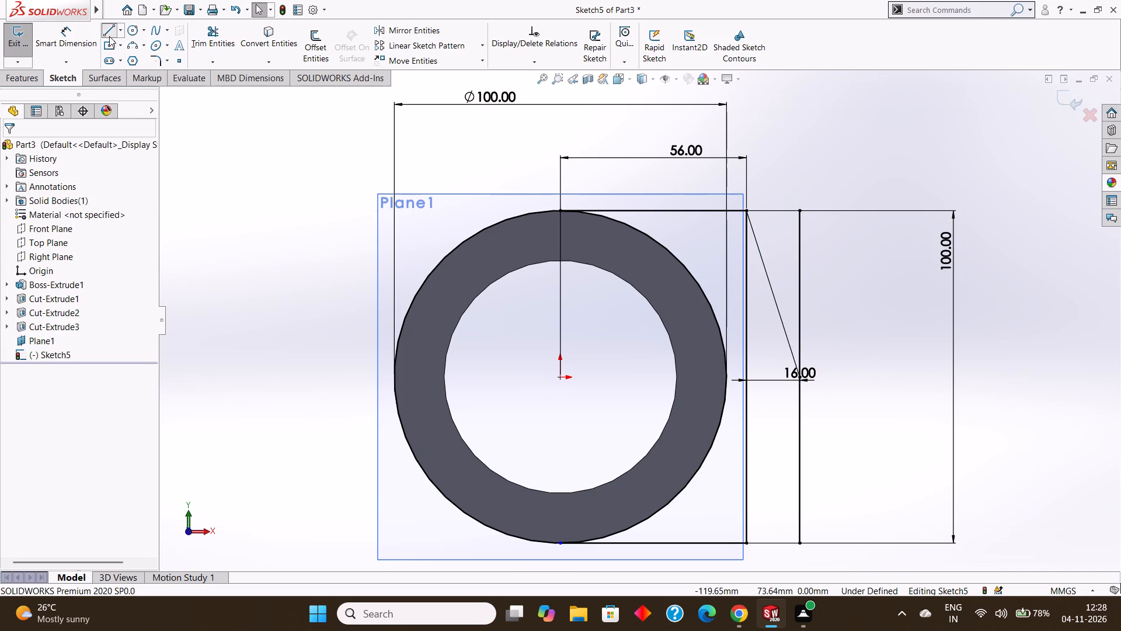
scroll(764, 400, "up", 2)
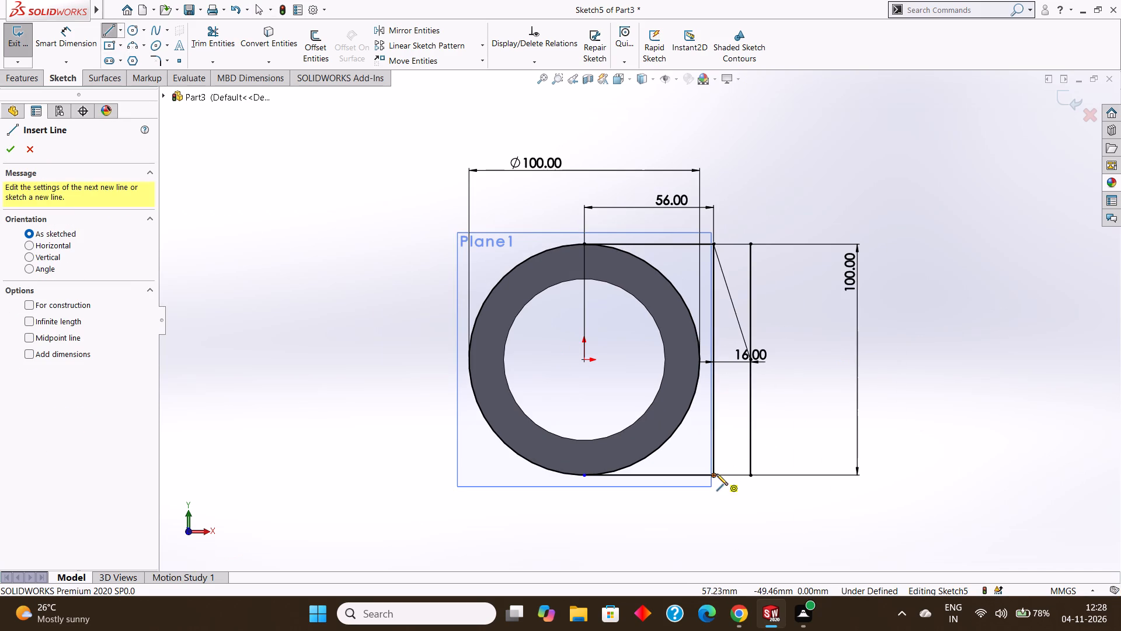
left_click_drag(716, 474, 715, 469)
left_click(752, 361)
key("Escape")
key("Escape")
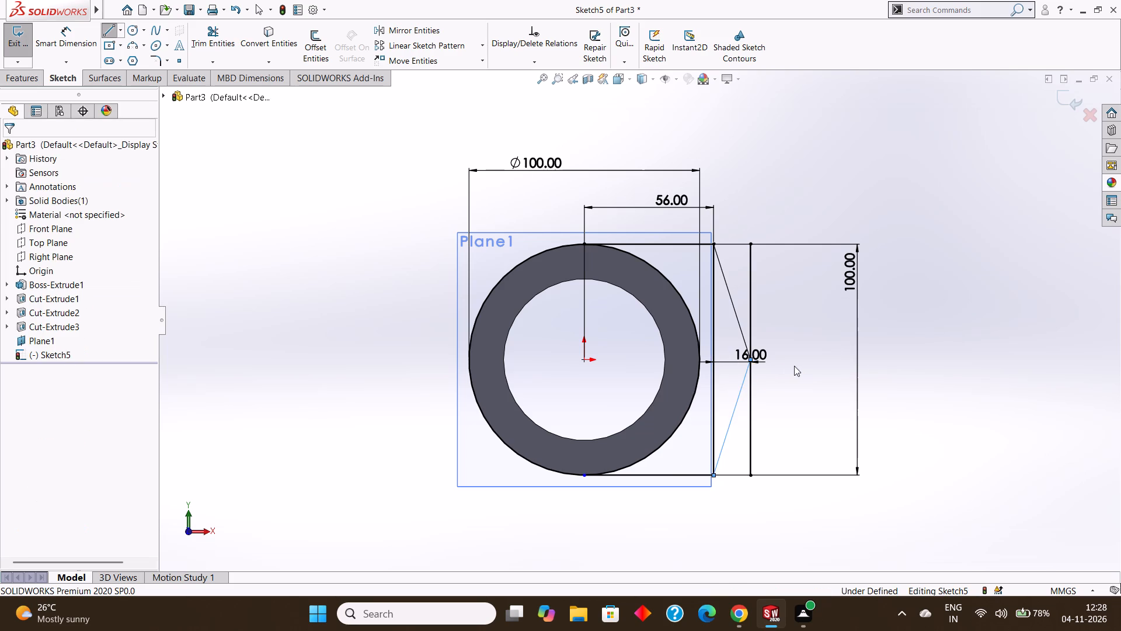
Trim away both halves of the offset vertical line, accepting the loss of its midpoint relation, and finish trimming.
left_click(200, 43)
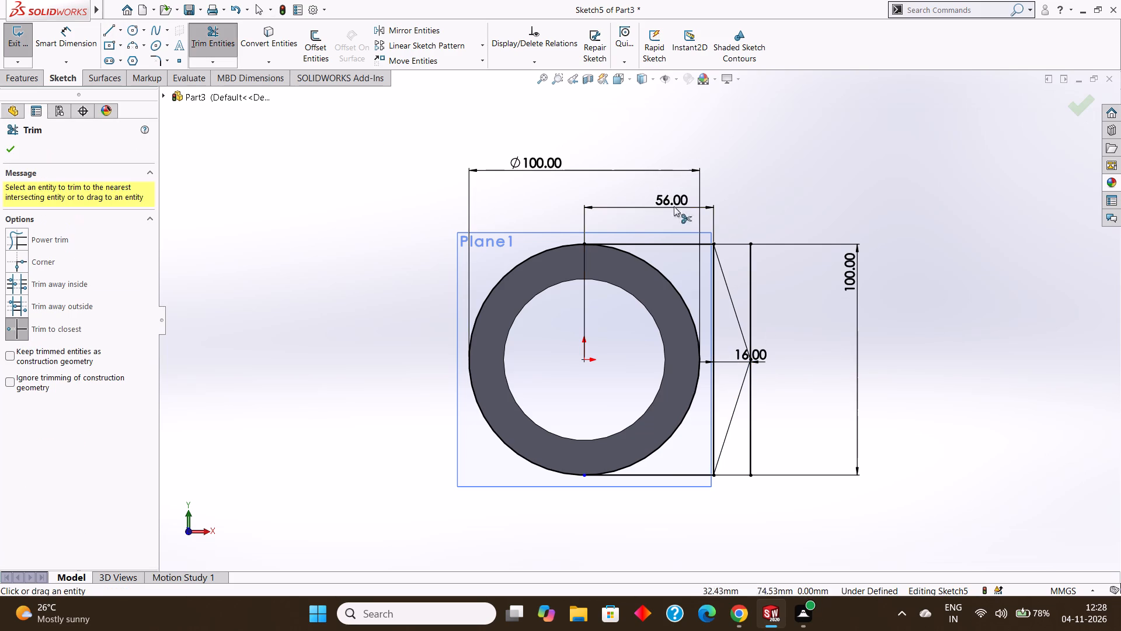
left_click(753, 268)
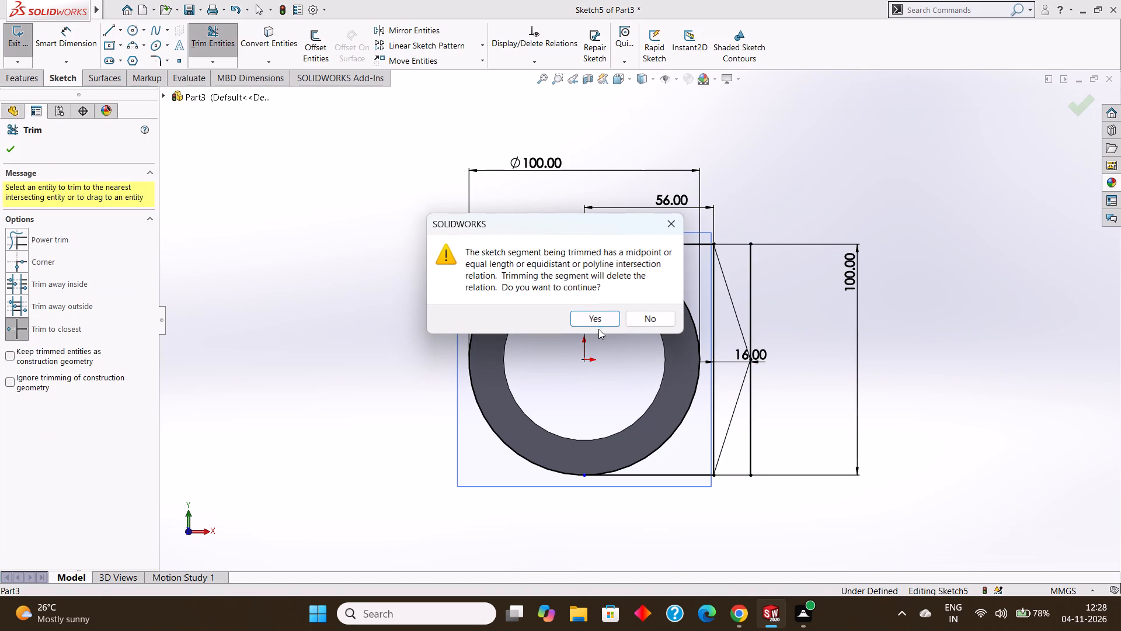
left_click(595, 320)
left_click(751, 379)
key("Escape")
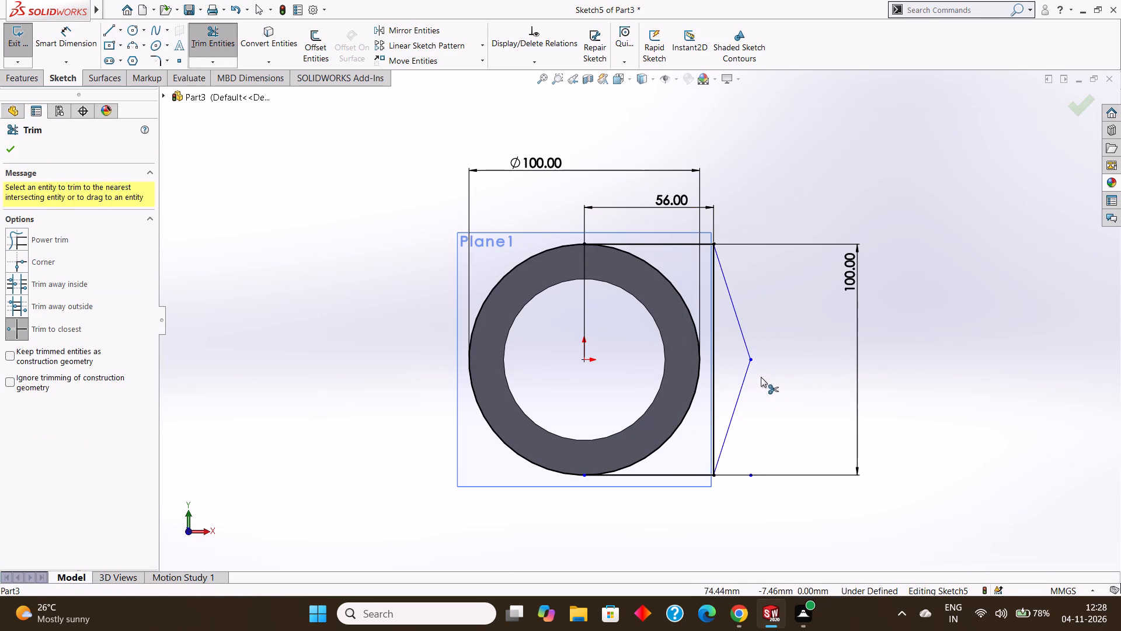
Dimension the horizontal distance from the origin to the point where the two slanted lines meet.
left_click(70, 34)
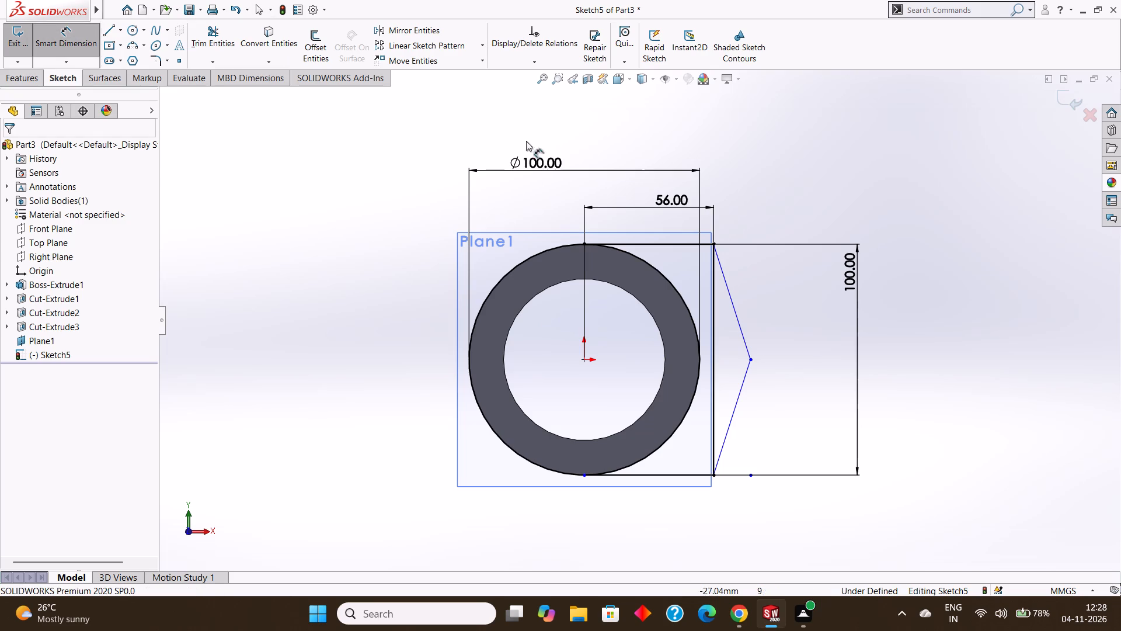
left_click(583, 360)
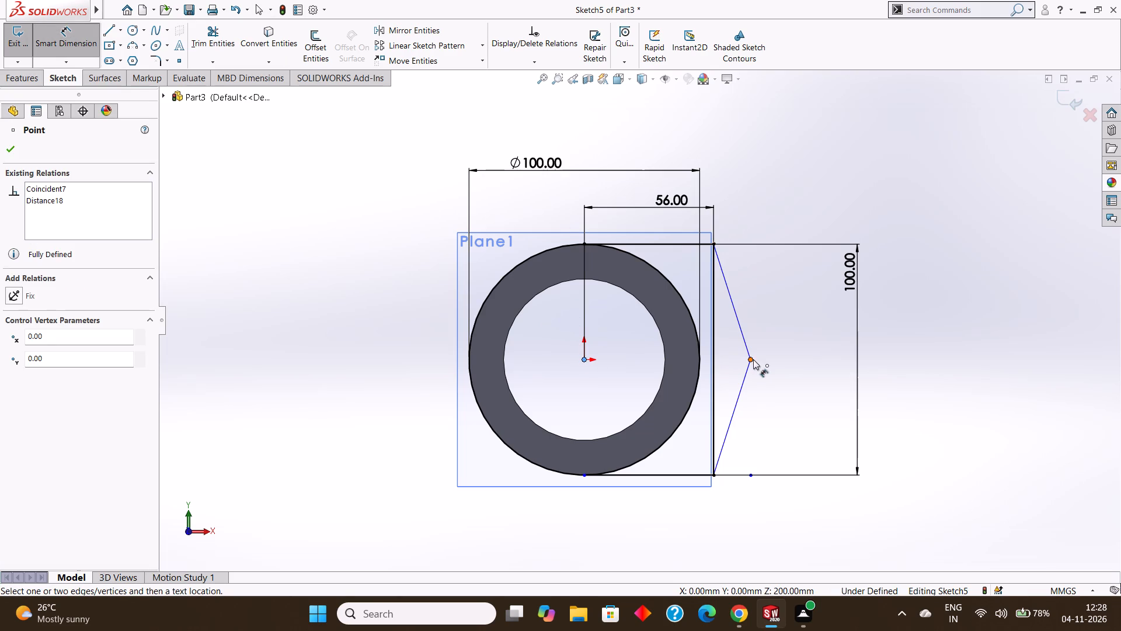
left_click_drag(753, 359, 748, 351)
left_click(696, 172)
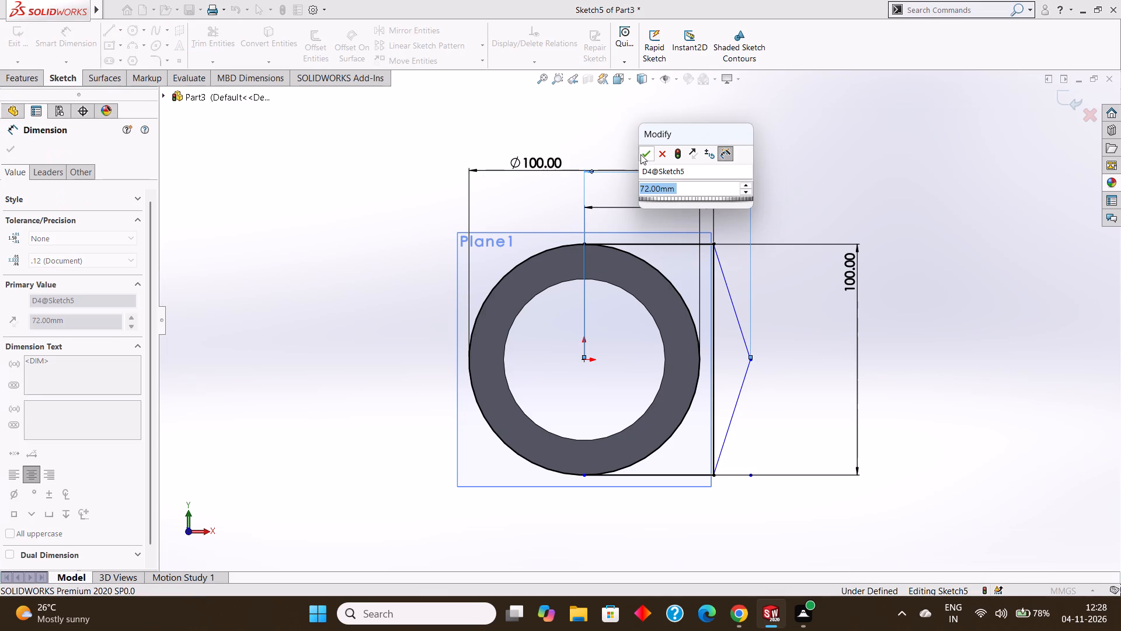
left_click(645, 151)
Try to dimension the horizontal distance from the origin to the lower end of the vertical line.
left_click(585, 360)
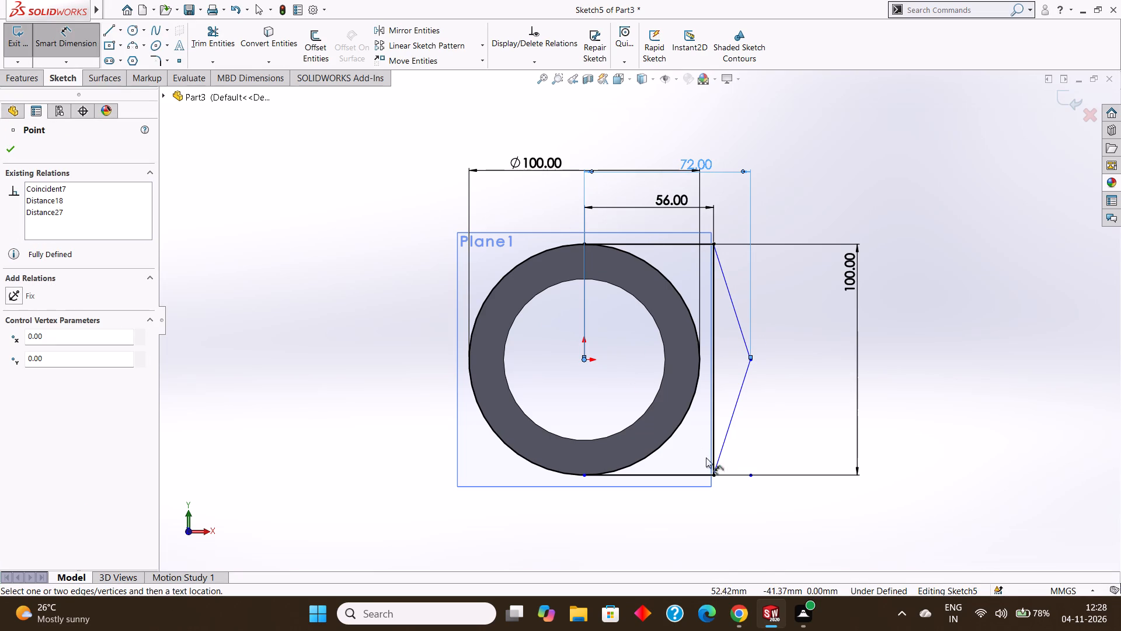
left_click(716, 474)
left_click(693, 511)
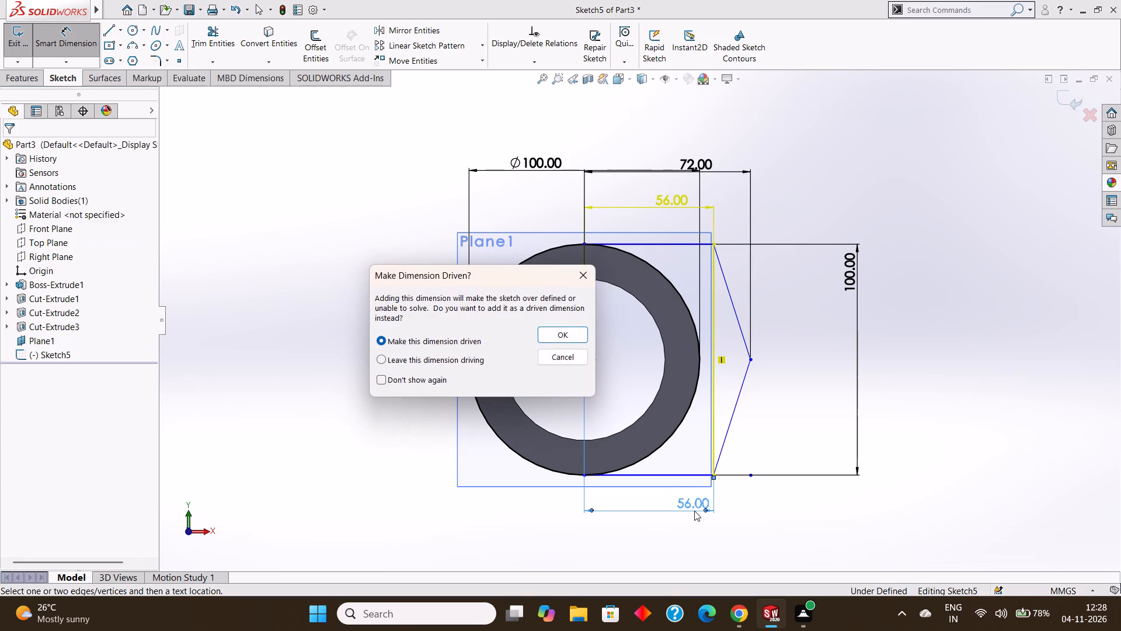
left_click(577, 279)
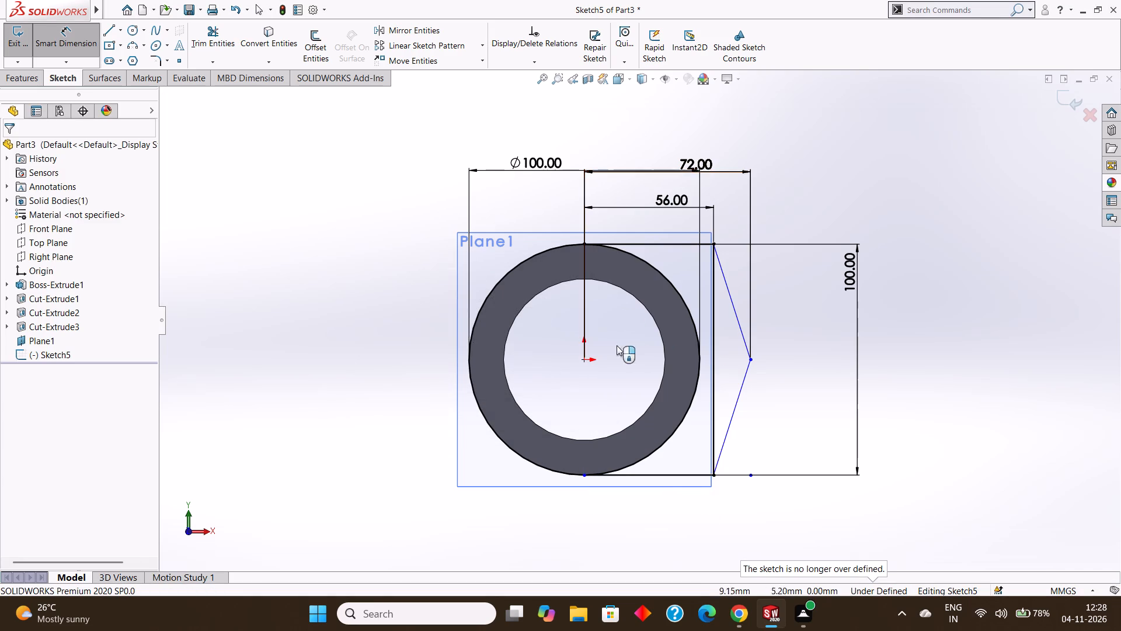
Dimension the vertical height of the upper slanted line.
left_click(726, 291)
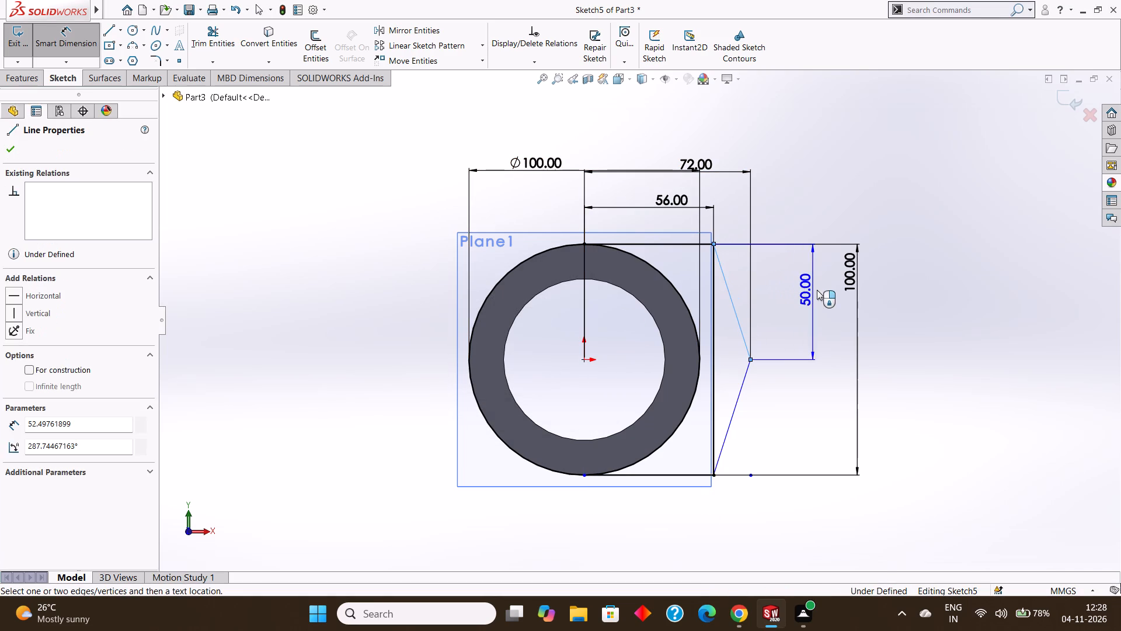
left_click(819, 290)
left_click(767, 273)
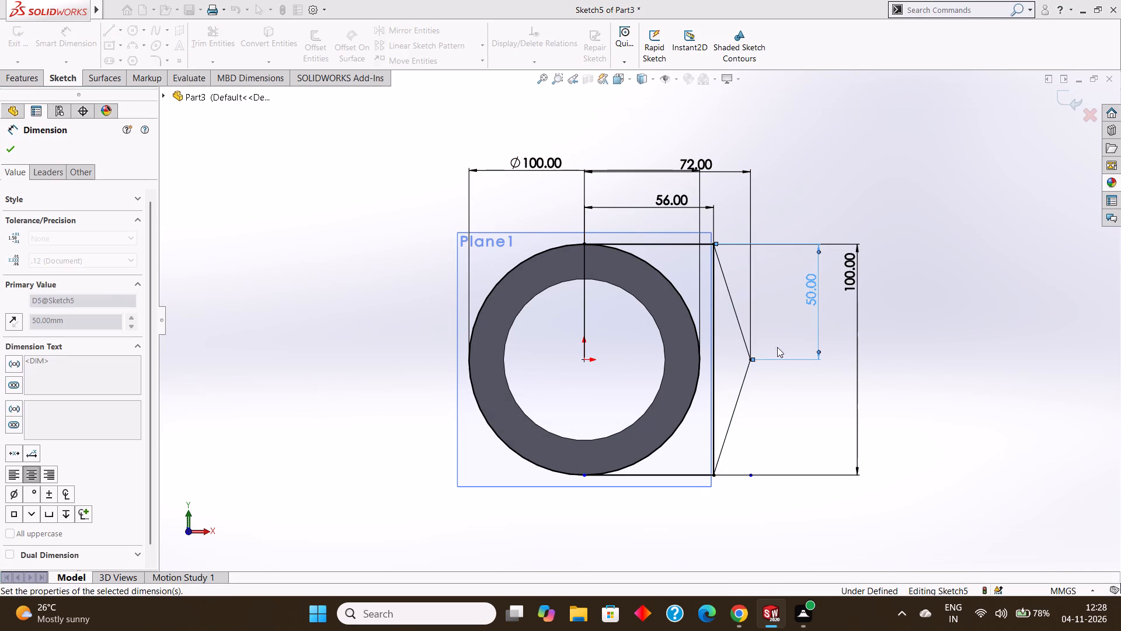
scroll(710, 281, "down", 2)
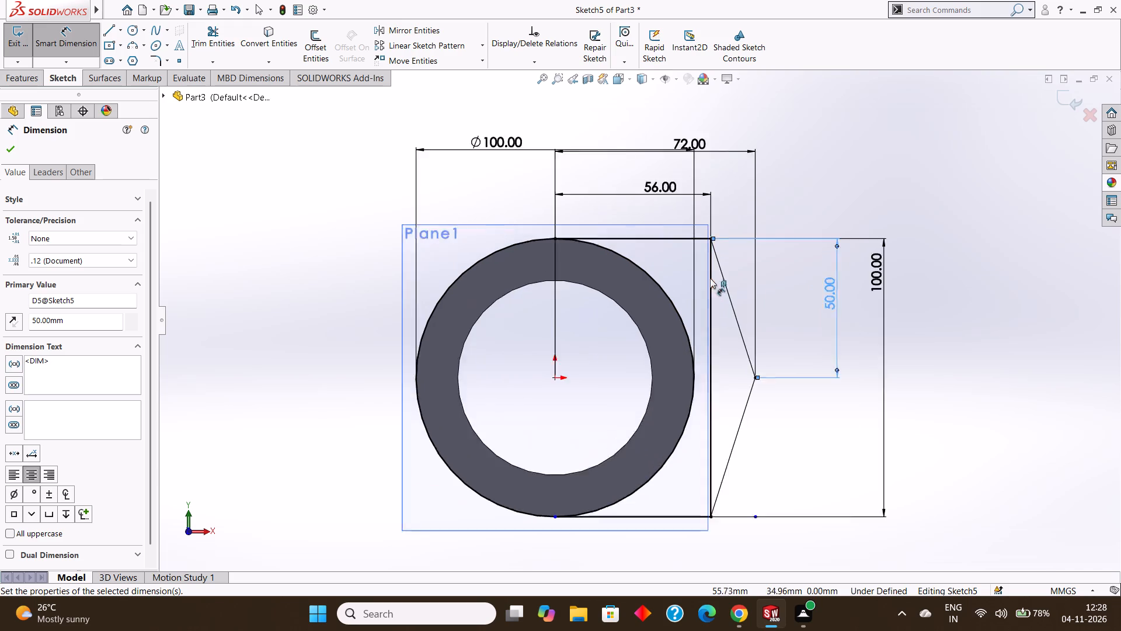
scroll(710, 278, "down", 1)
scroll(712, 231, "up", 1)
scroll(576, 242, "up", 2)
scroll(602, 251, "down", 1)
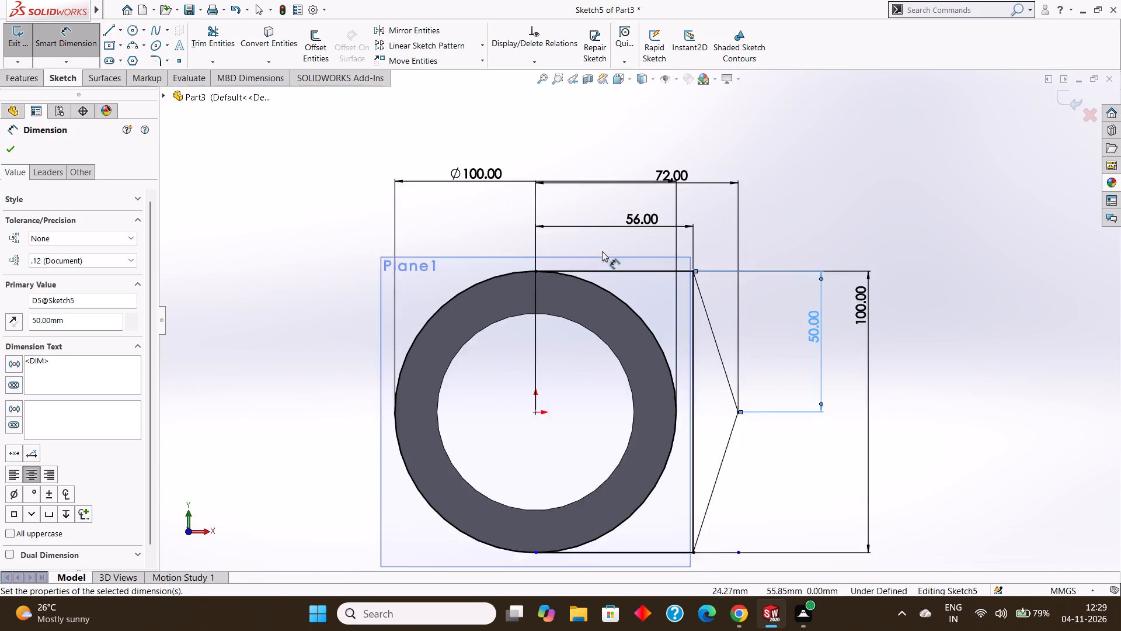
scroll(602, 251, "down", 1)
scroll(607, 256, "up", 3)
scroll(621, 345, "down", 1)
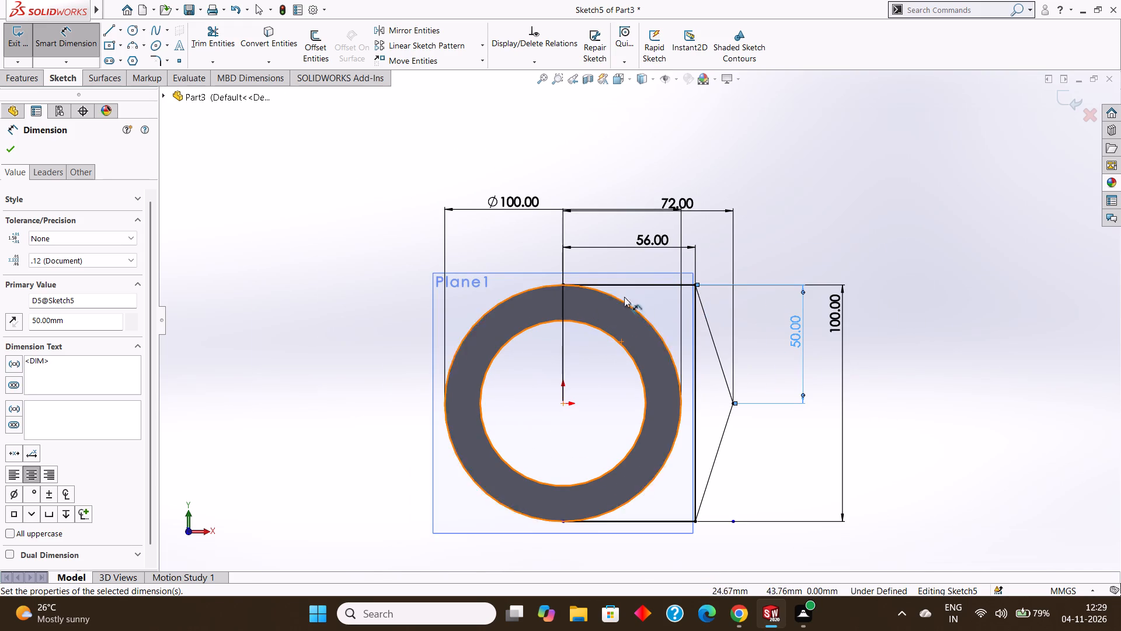
Trim away the remaining vertical line and both slanted lines, keeping the two horizontal lines tangent to the circle.
left_click(211, 41)
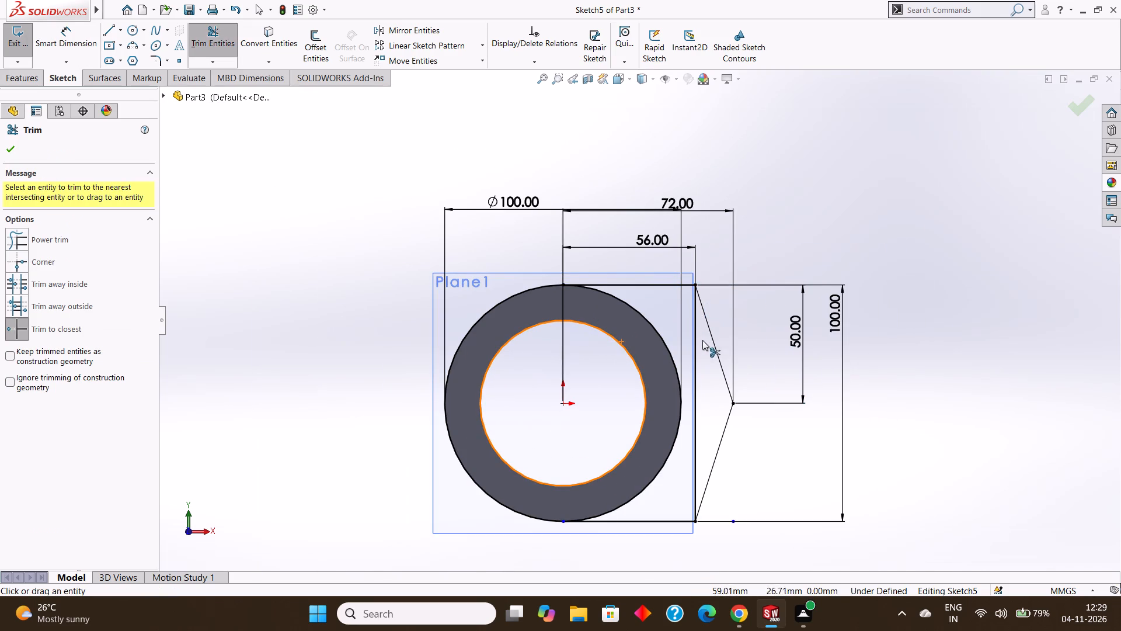
left_click(697, 341)
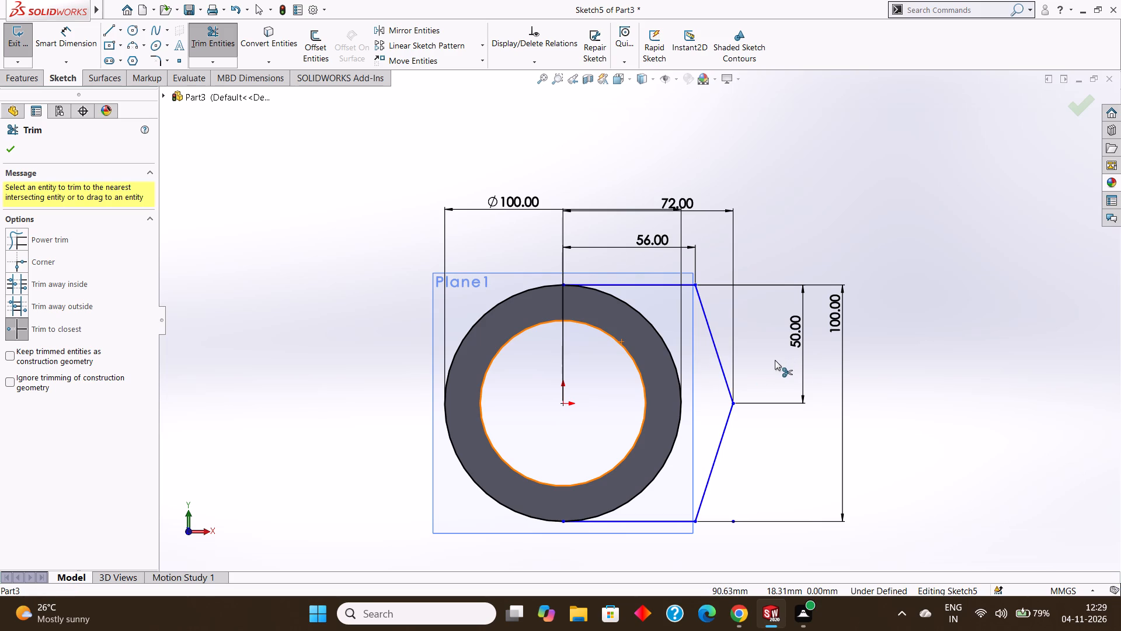
scroll(775, 360, "down", 1)
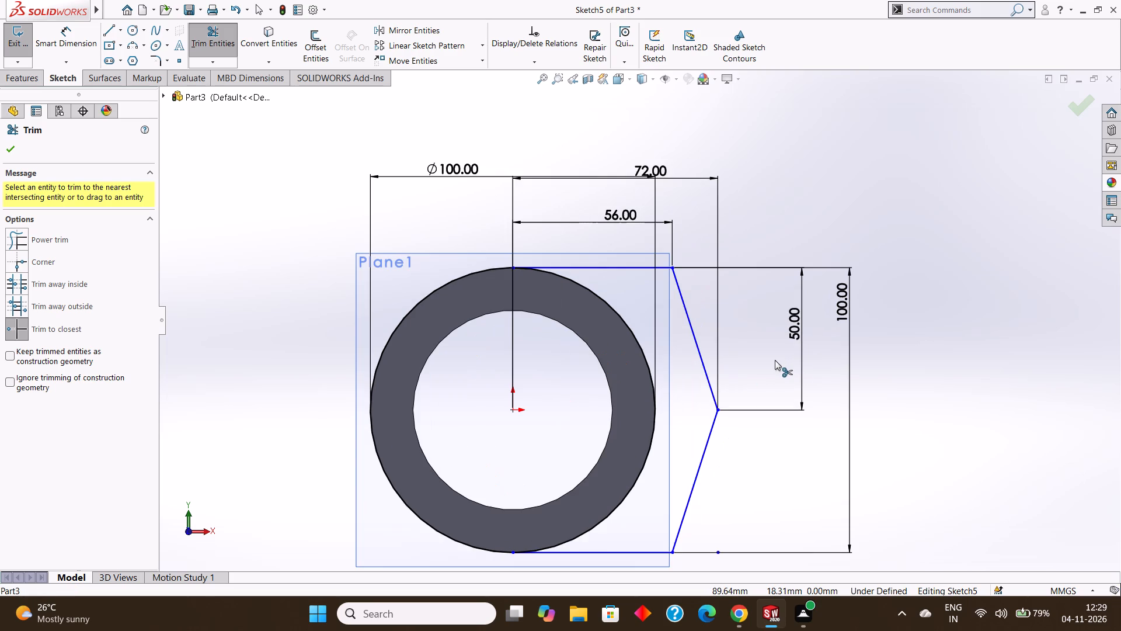
scroll(777, 360, "down", 1)
scroll(713, 439, "up", 3)
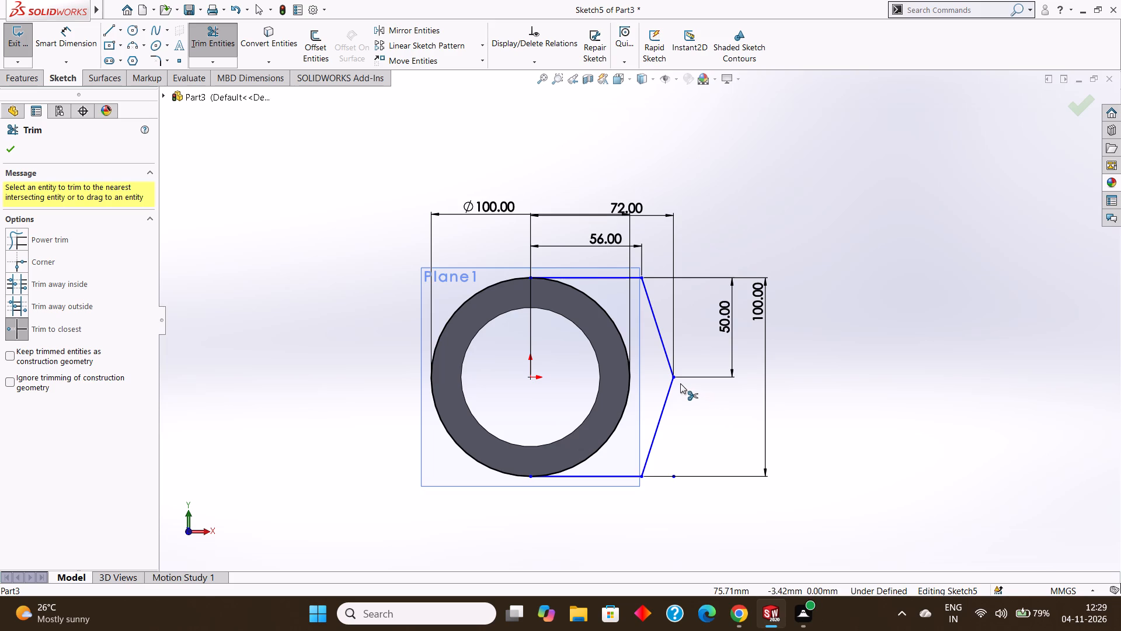
left_click(651, 306)
left_click(666, 411)
key("grave")
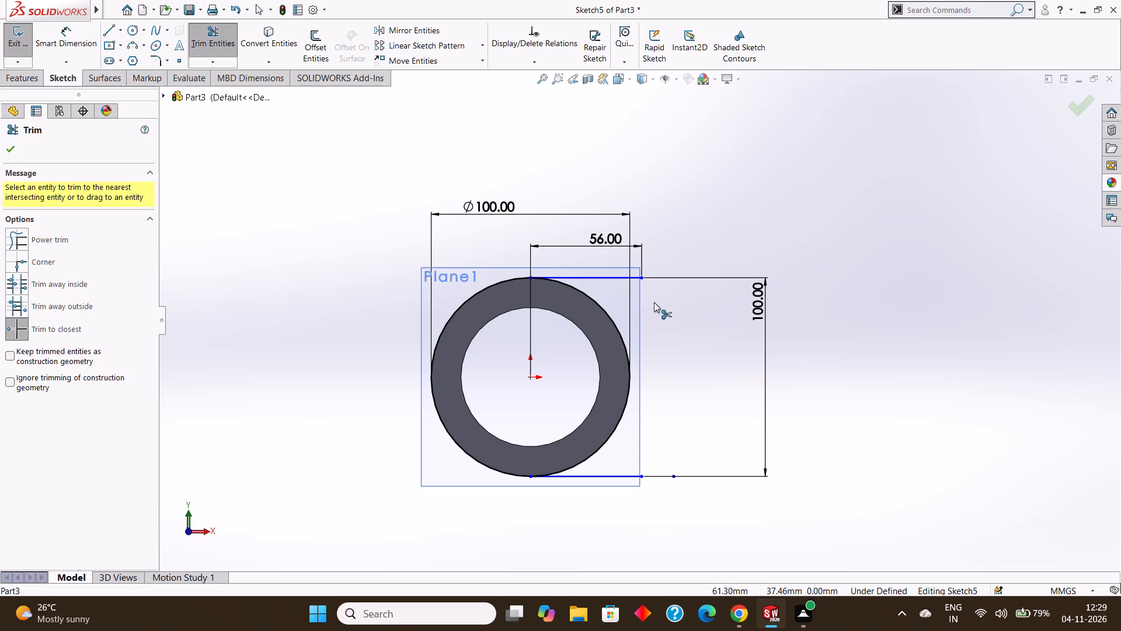
Draw a horizontal centerline about 102 mm long from the origin outward past the circle.
left_click(123, 33)
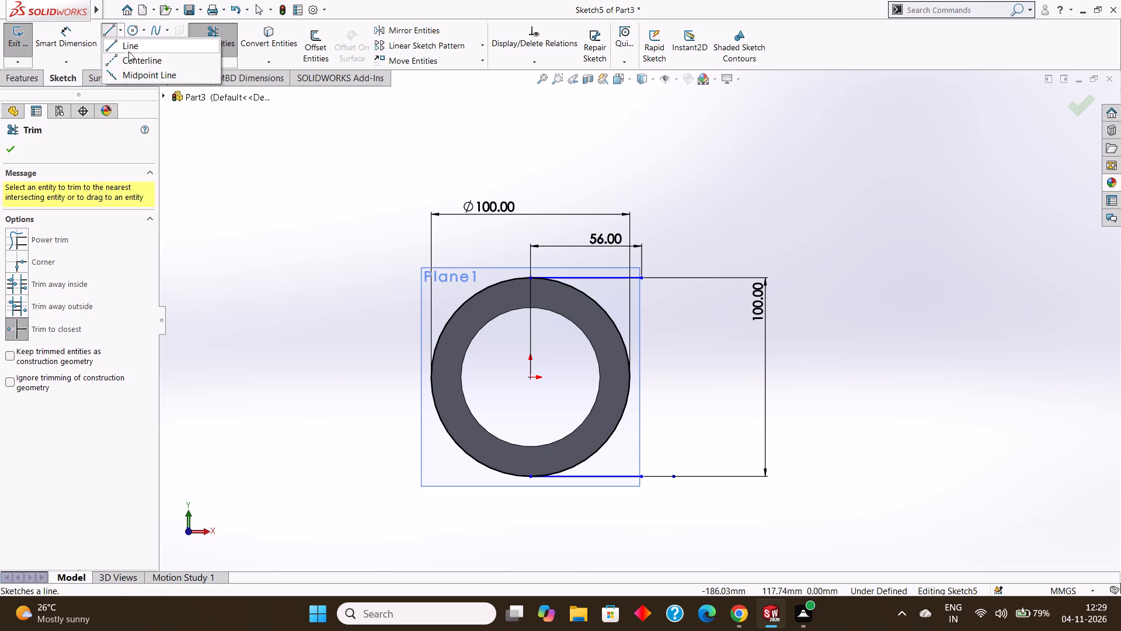
left_click(133, 60)
left_click(527, 376)
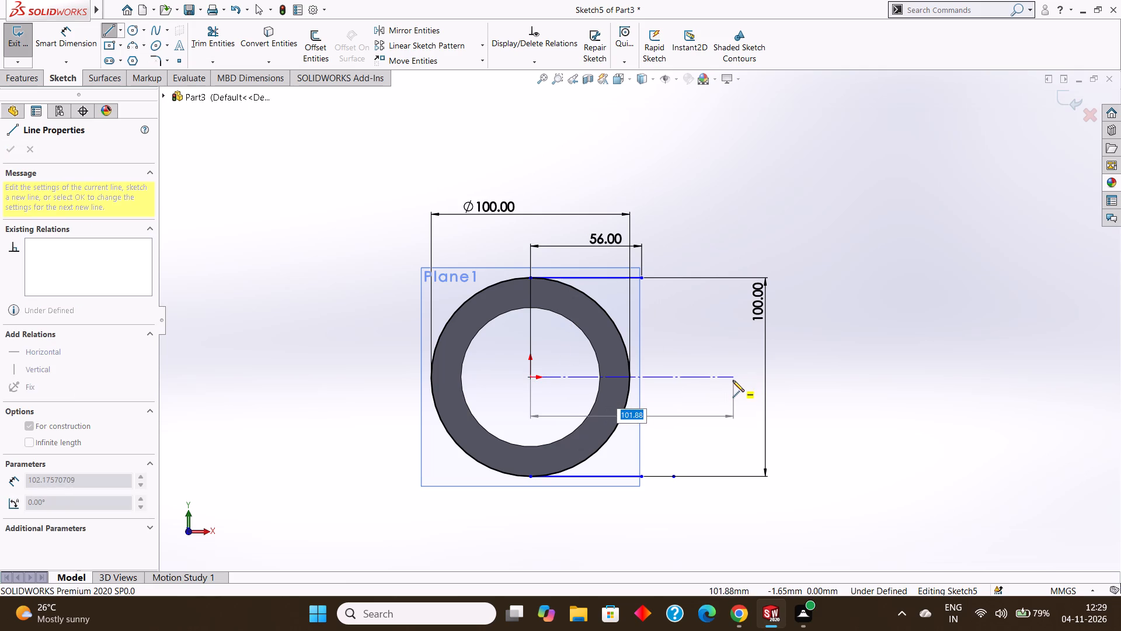
left_click(733, 380)
key("Escape")
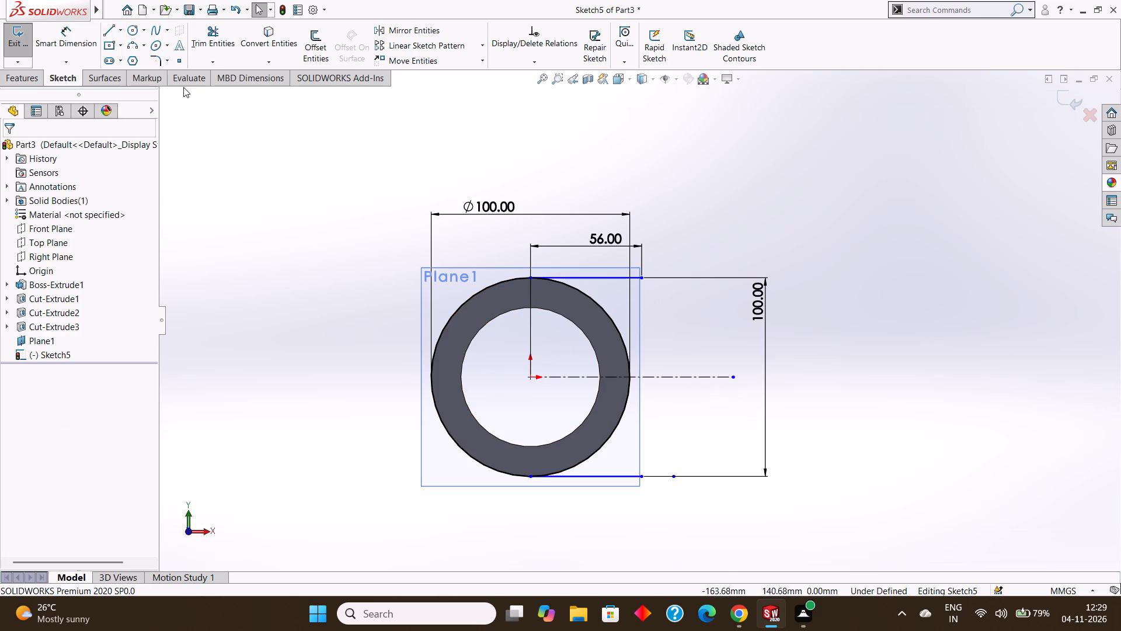
From the centerline's outer end, draw a 56/2 mm vertical line upward and a horizontal line back to directly above the origin.
left_click(113, 33)
left_click(734, 376)
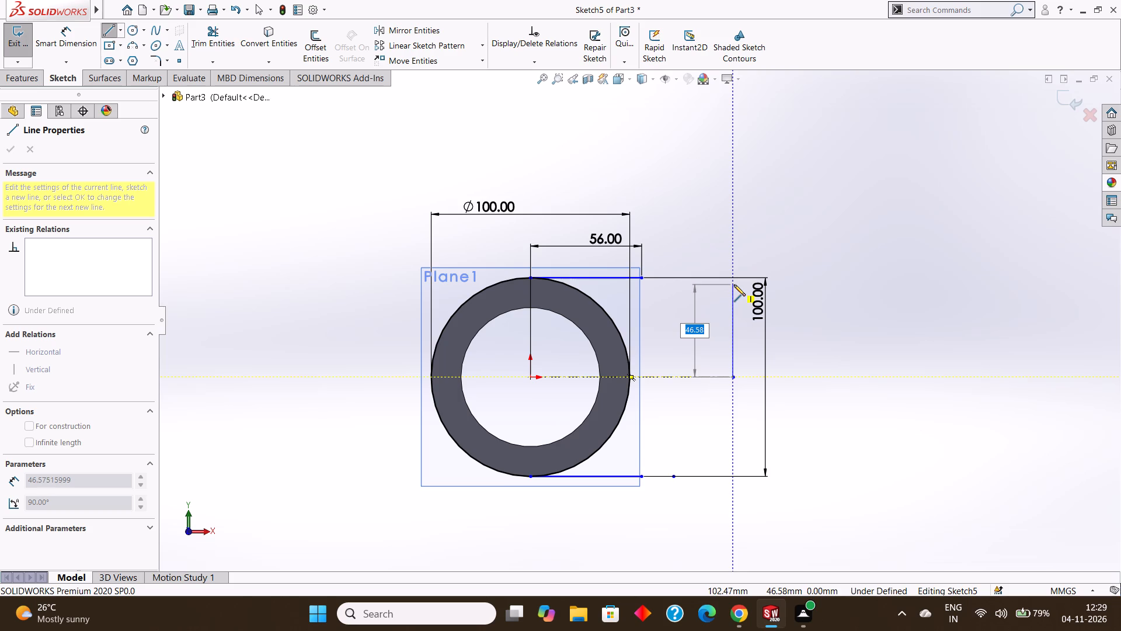
type("56/2")
key("Return")
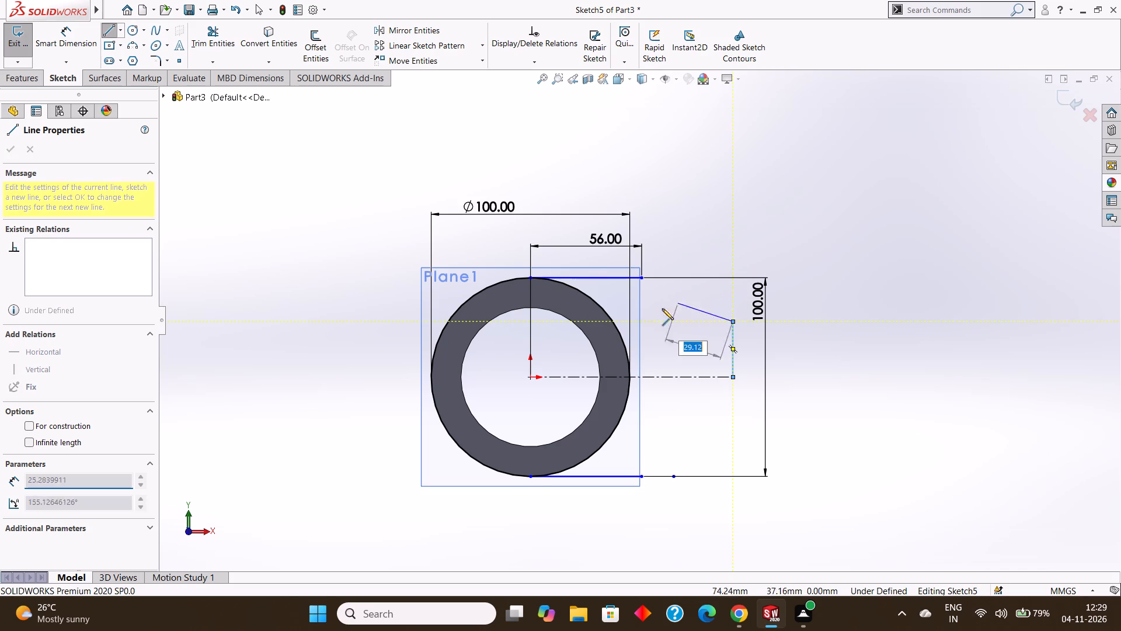
left_click(529, 321)
key("Escape")
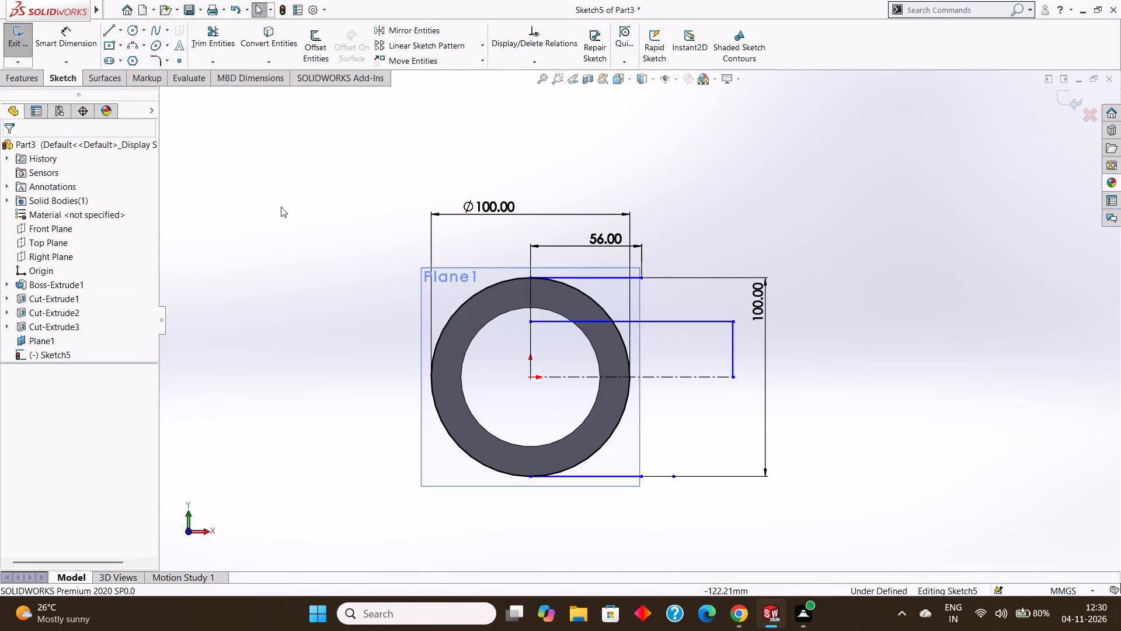
Draw a 56 mm horizontal line along the new upper line, starting from its end directly above the origin.
left_click(112, 29)
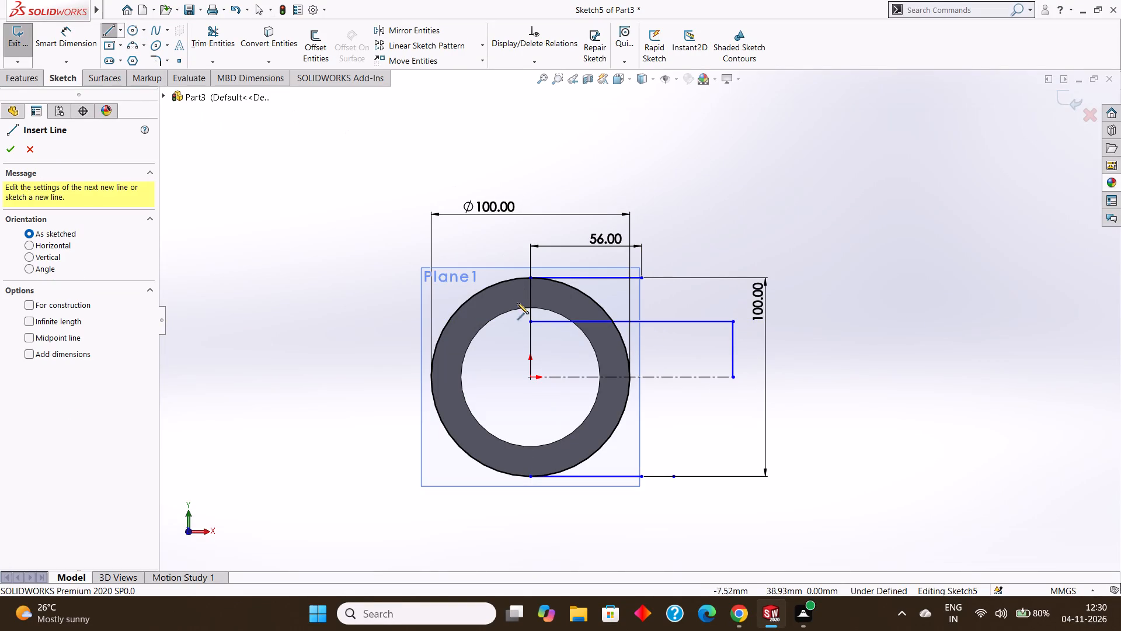
left_click(529, 321)
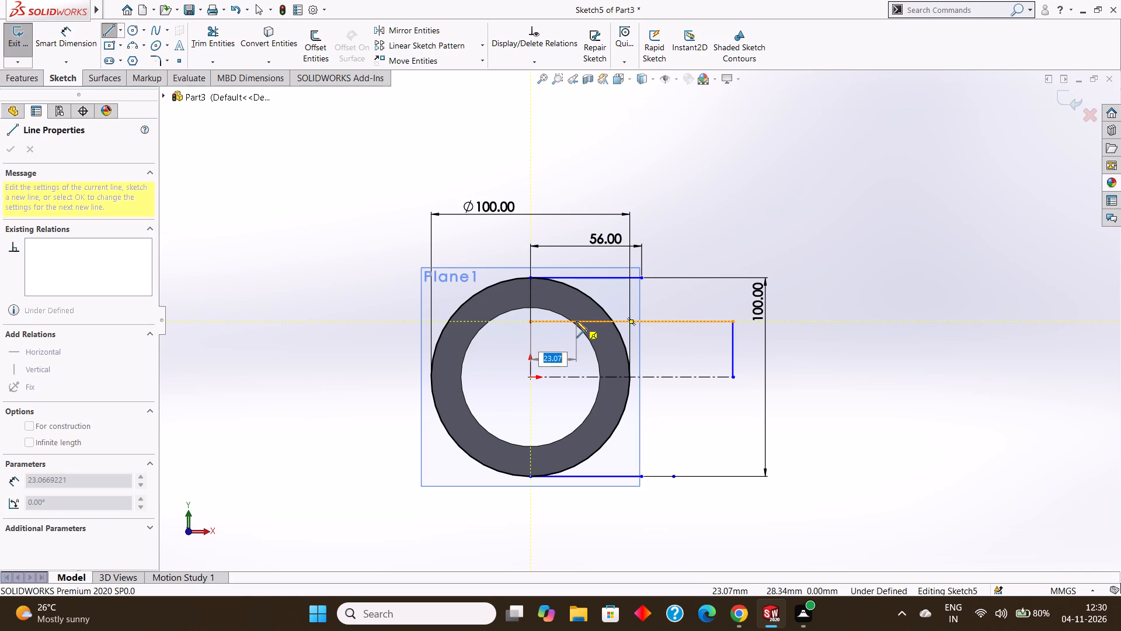
type("56")
key("Return")
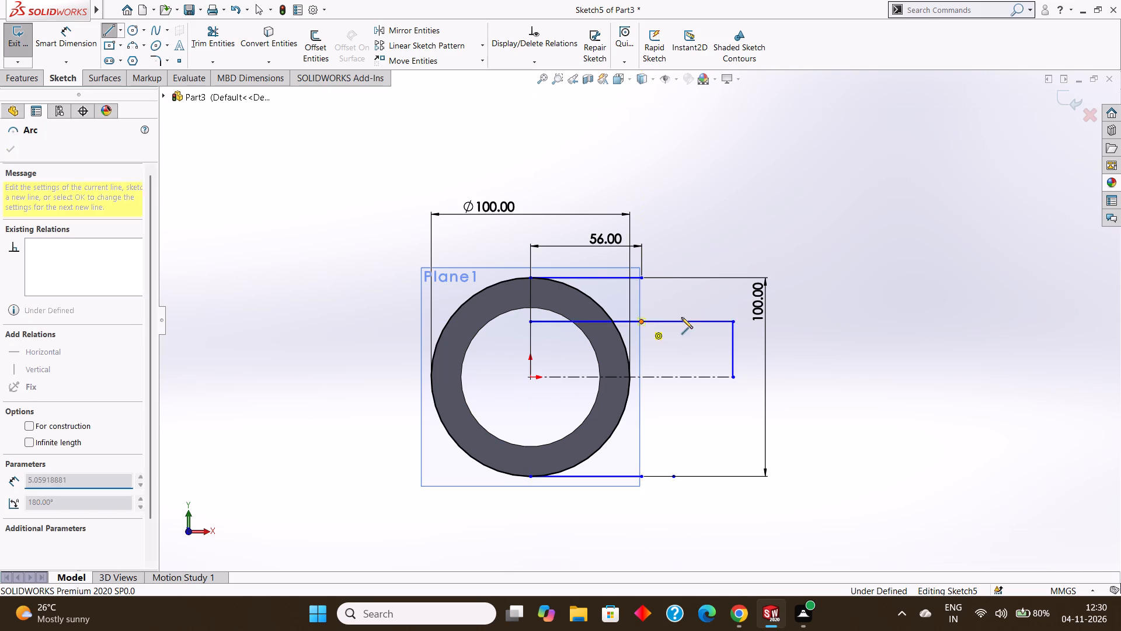
key("Escape")
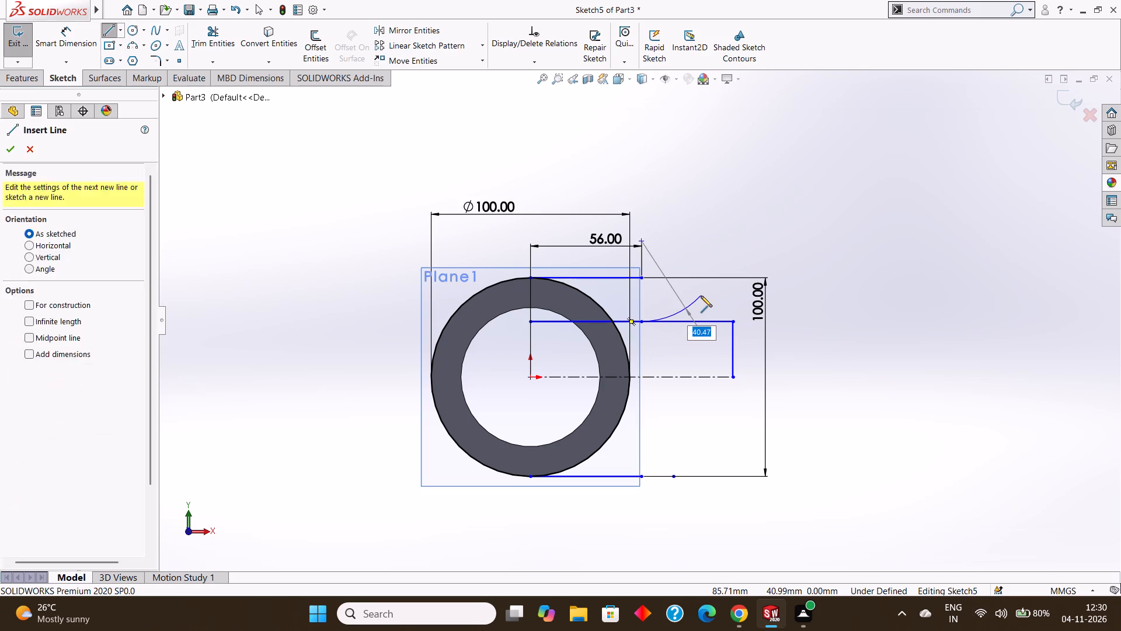
From the 56 mm line's outer end, draw connected lines 16 mm outward, 56 mm down and about 72 mm back to below the origin.
left_click(112, 27)
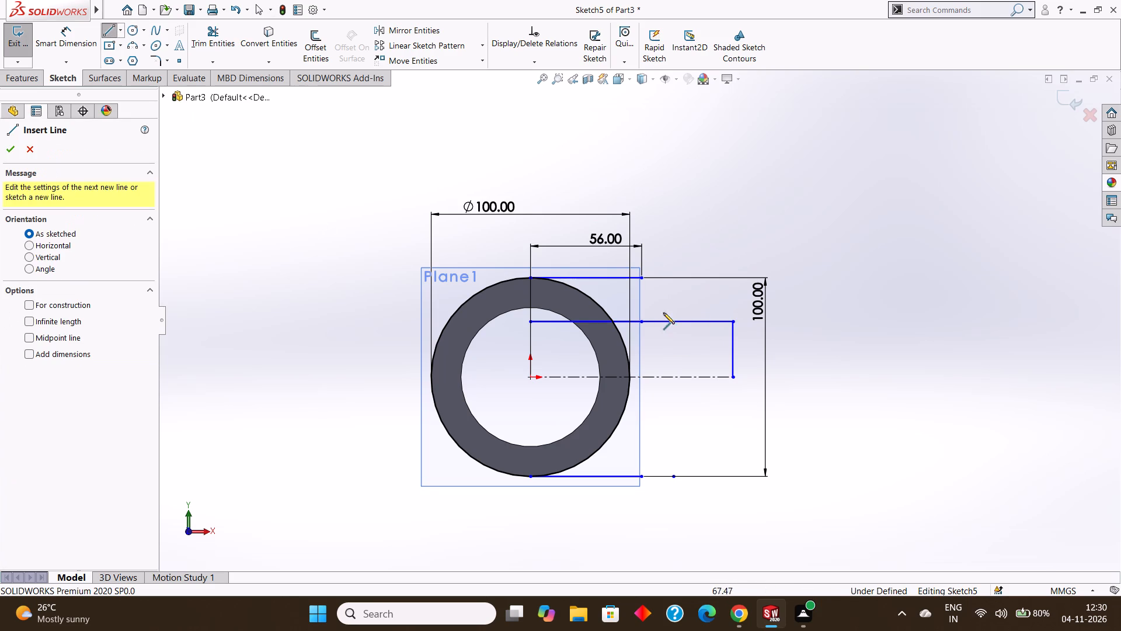
left_click(642, 320)
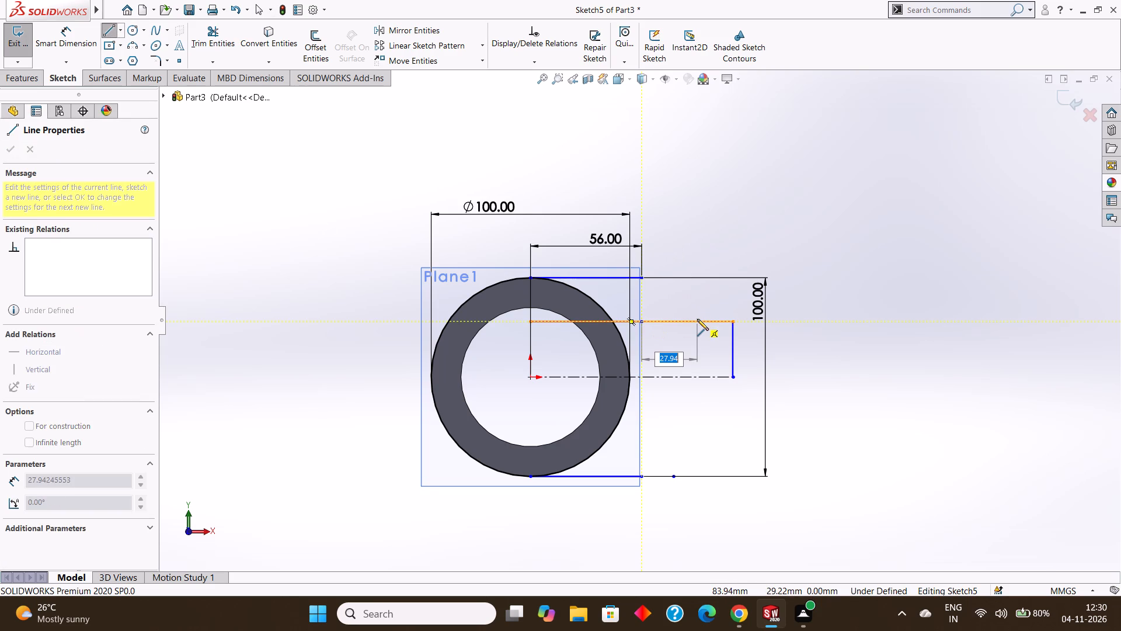
type("16")
key("Return")
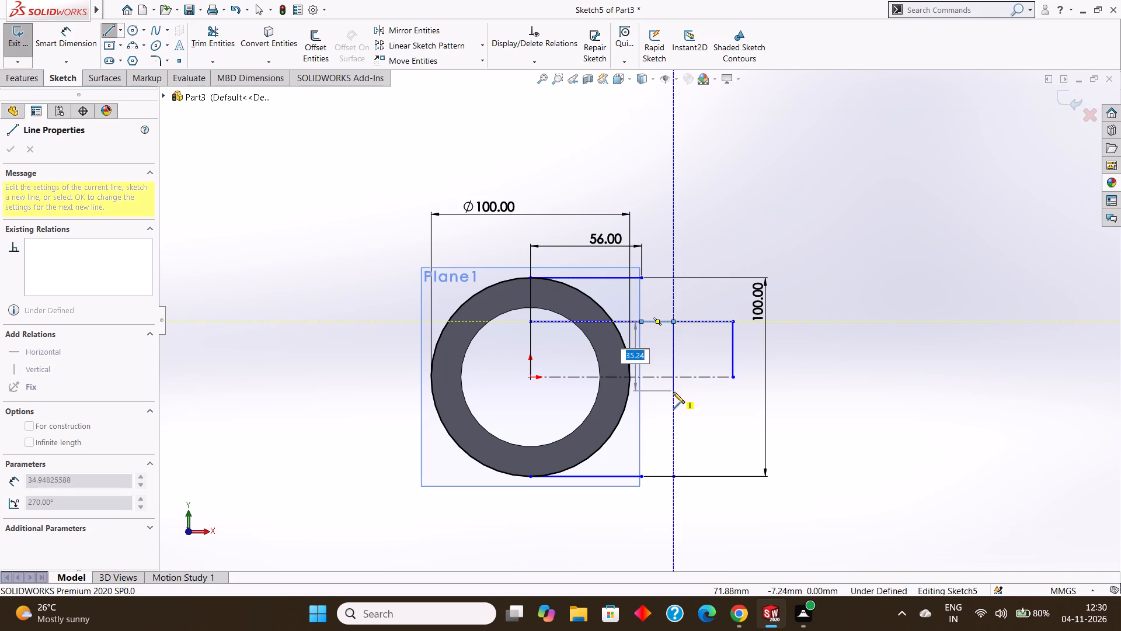
type("56")
key("Return")
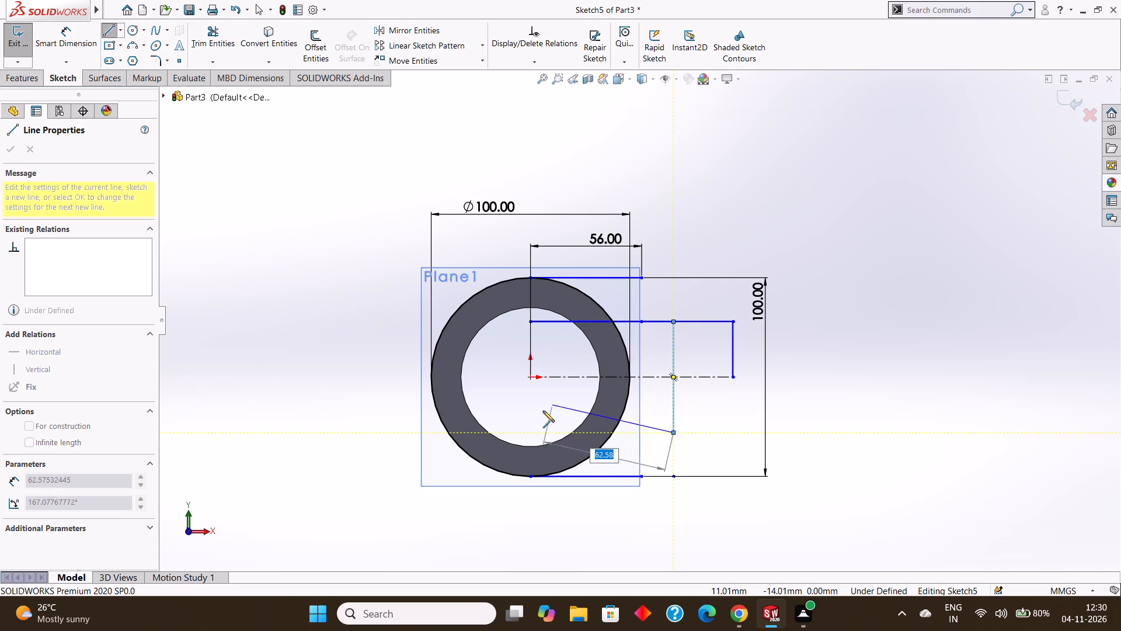
left_click(529, 434)
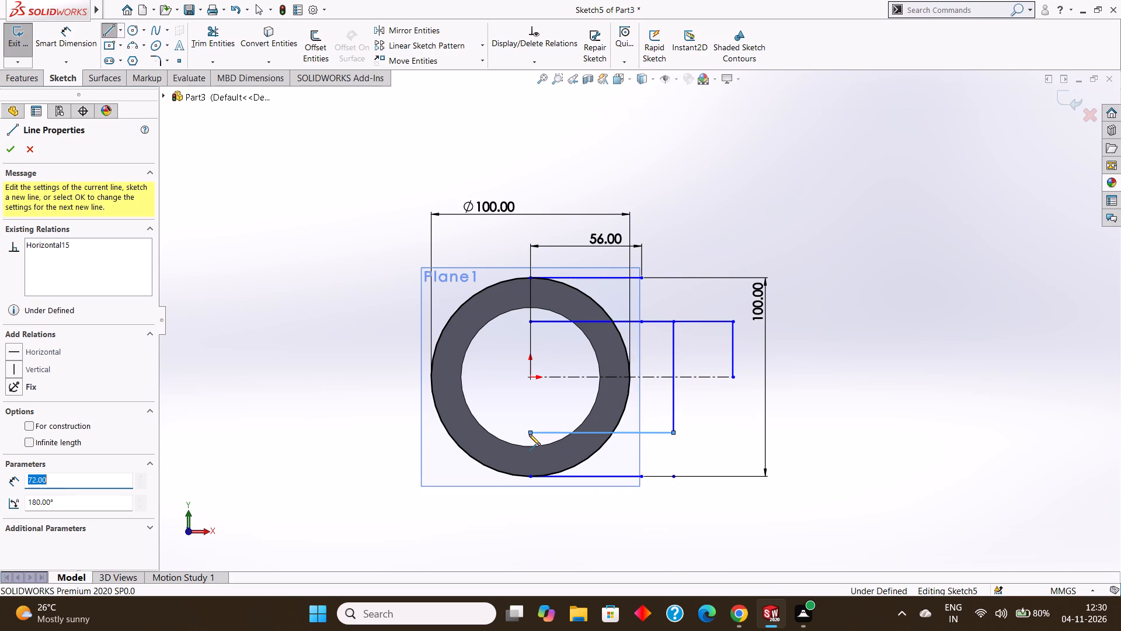
Trim away the horizontal line, vertical line and centerline portions extending beyond the outline's 56 mm vertical line.
key("Escape")
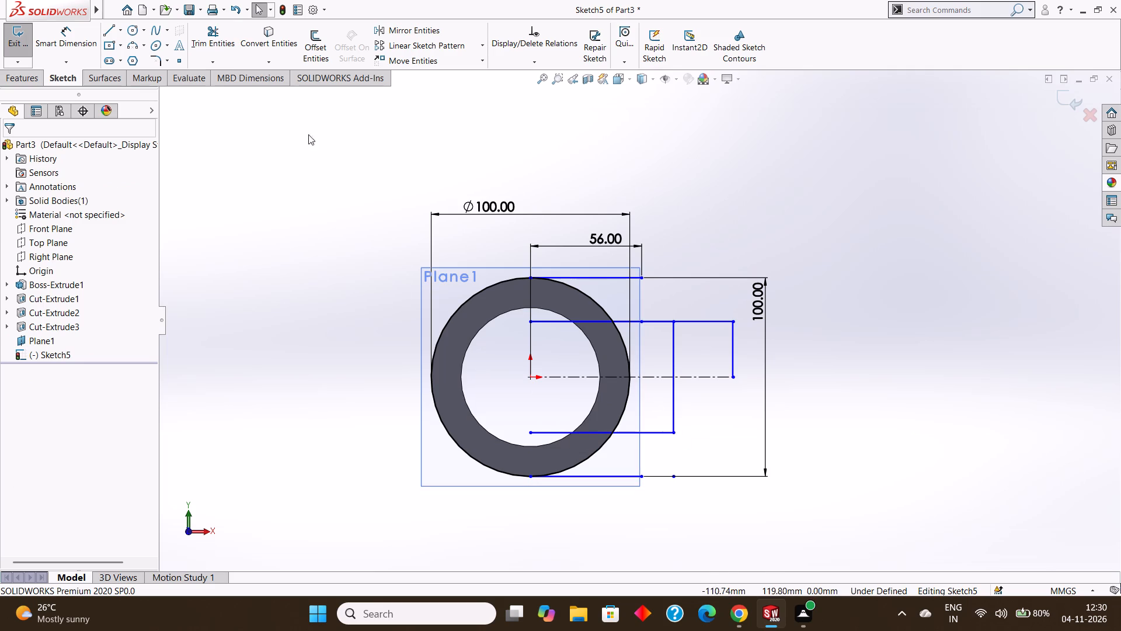
left_click(205, 30)
left_click(698, 319)
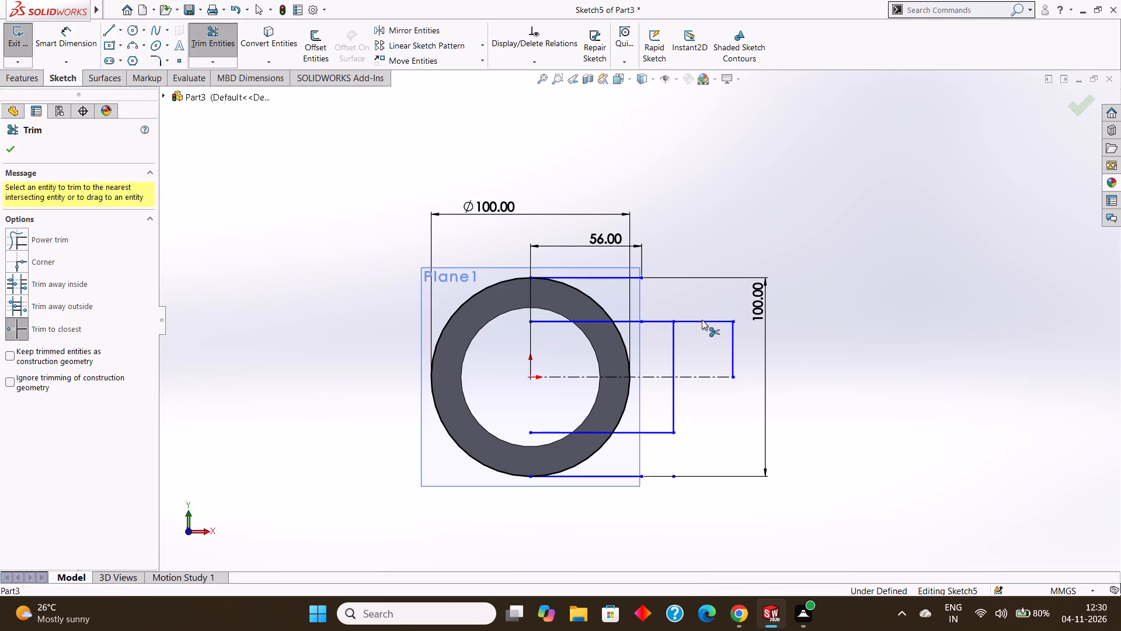
left_click(733, 342)
left_click(711, 375)
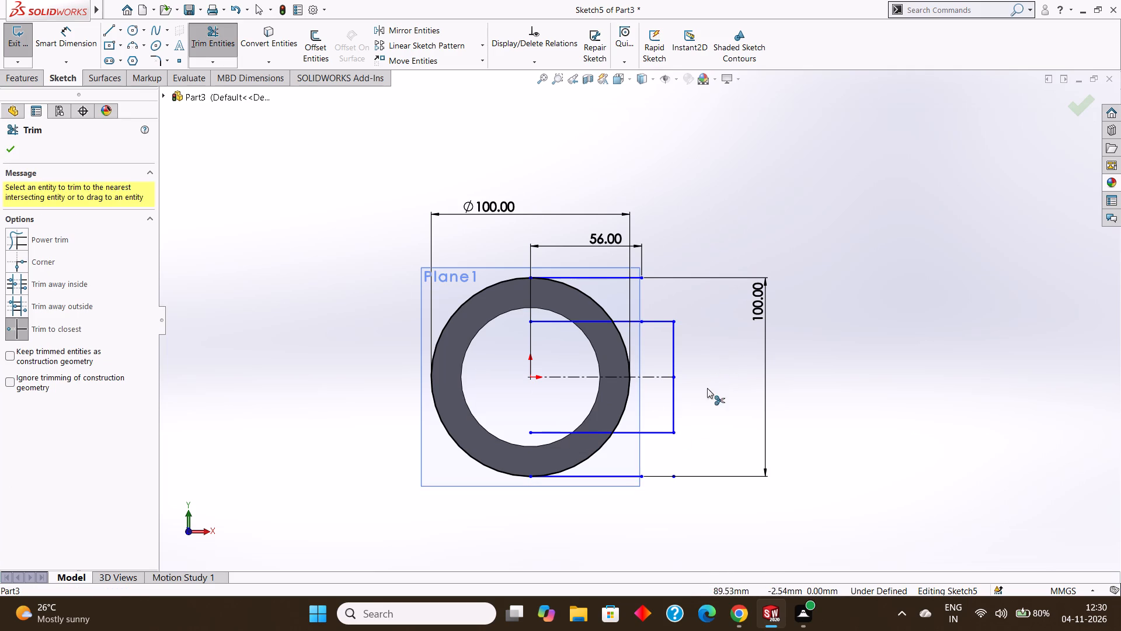
Trim the outline's upper and lower horizontal lines back to the circle, removing their portions inside it.
left_click(546, 434)
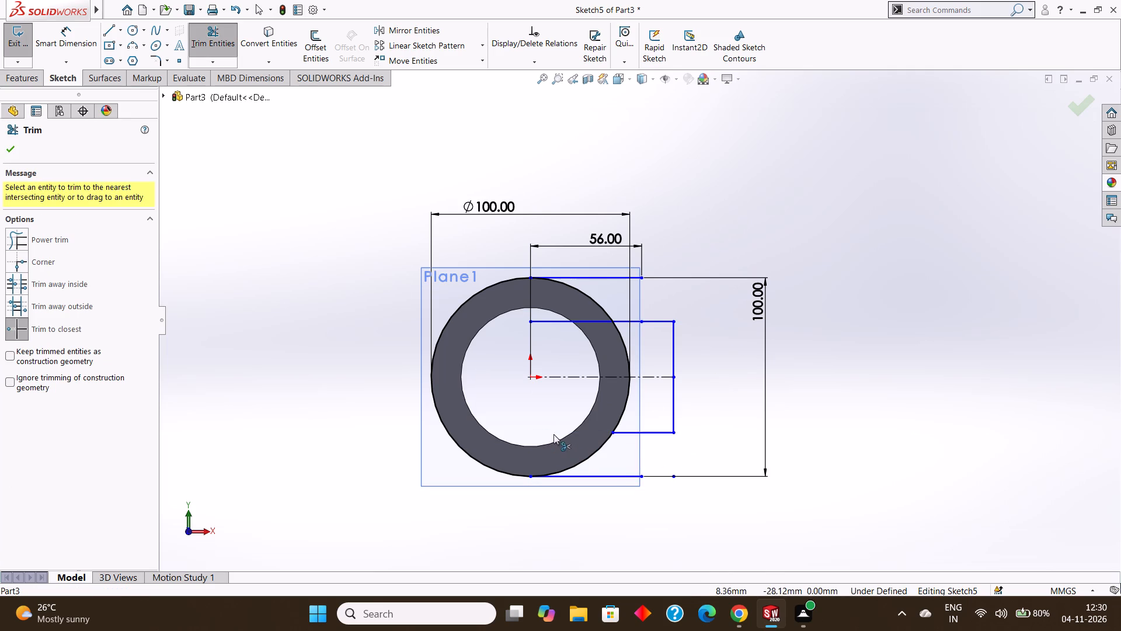
left_click(551, 321)
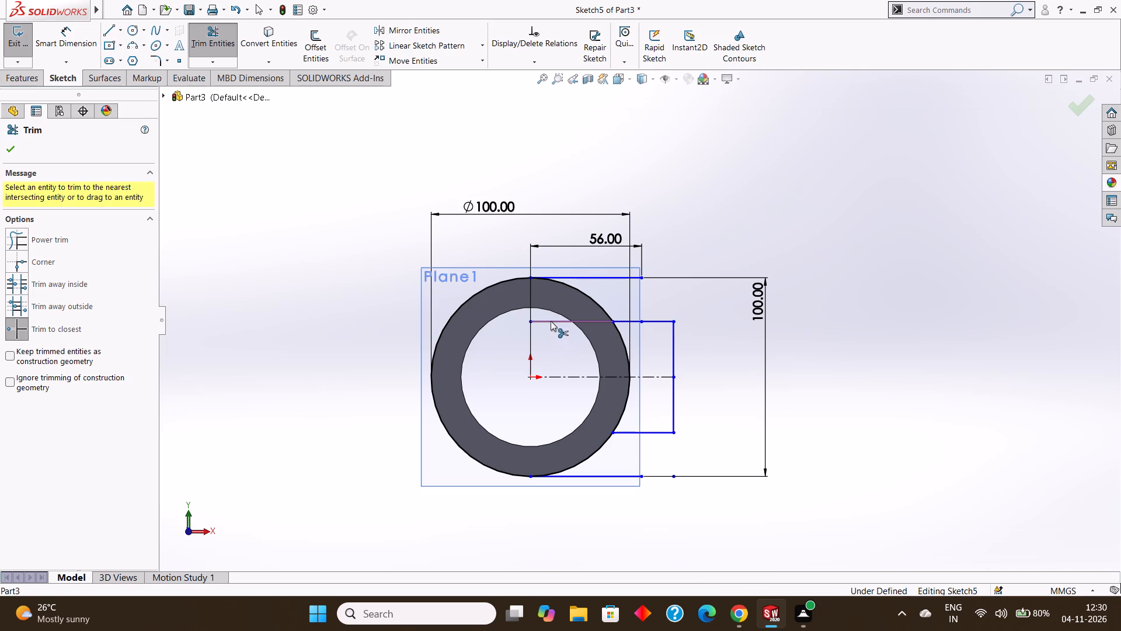
left_click(553, 318)
left_click(555, 322)
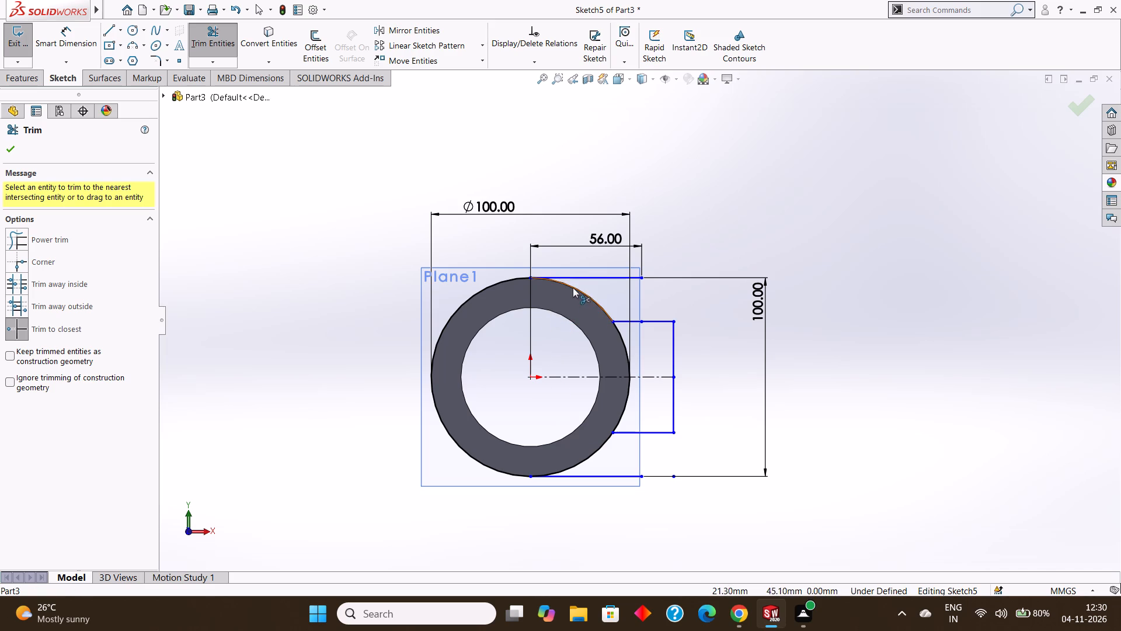
Trim away the horizontal line at the circle's top and the circle's arc running from the upper outline line around the far side to its bottom.
left_click(587, 278)
left_click(575, 287)
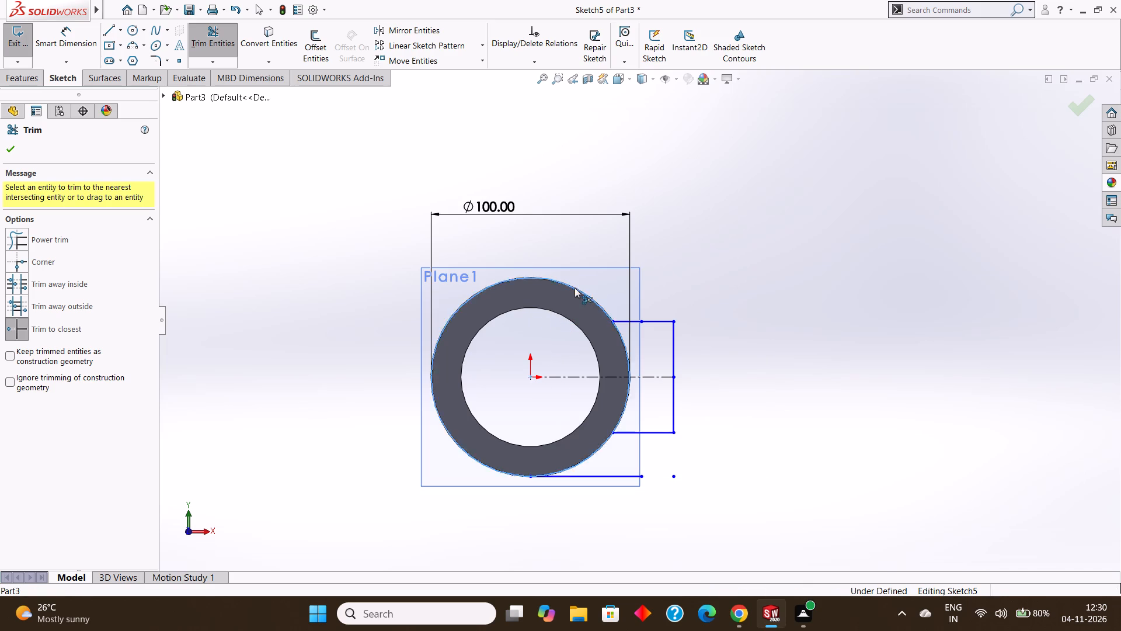
left_click(553, 276)
left_click(548, 282)
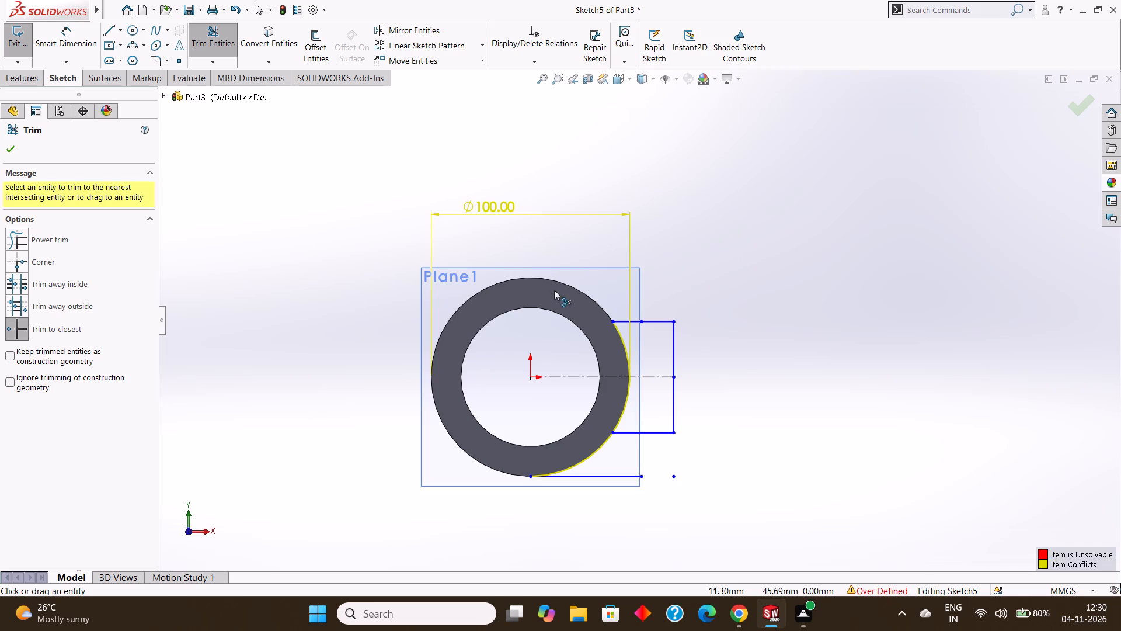
Delete the 100 mm diameter dimension from the remaining arc.
key("Escape")
right_click(493, 207)
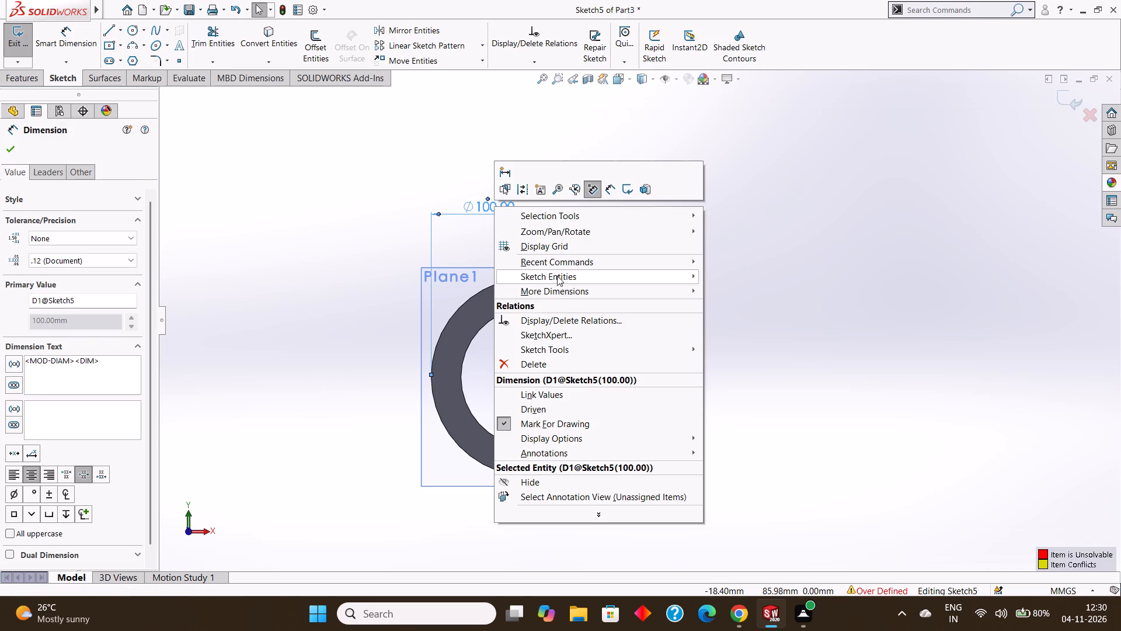
left_click(548, 363)
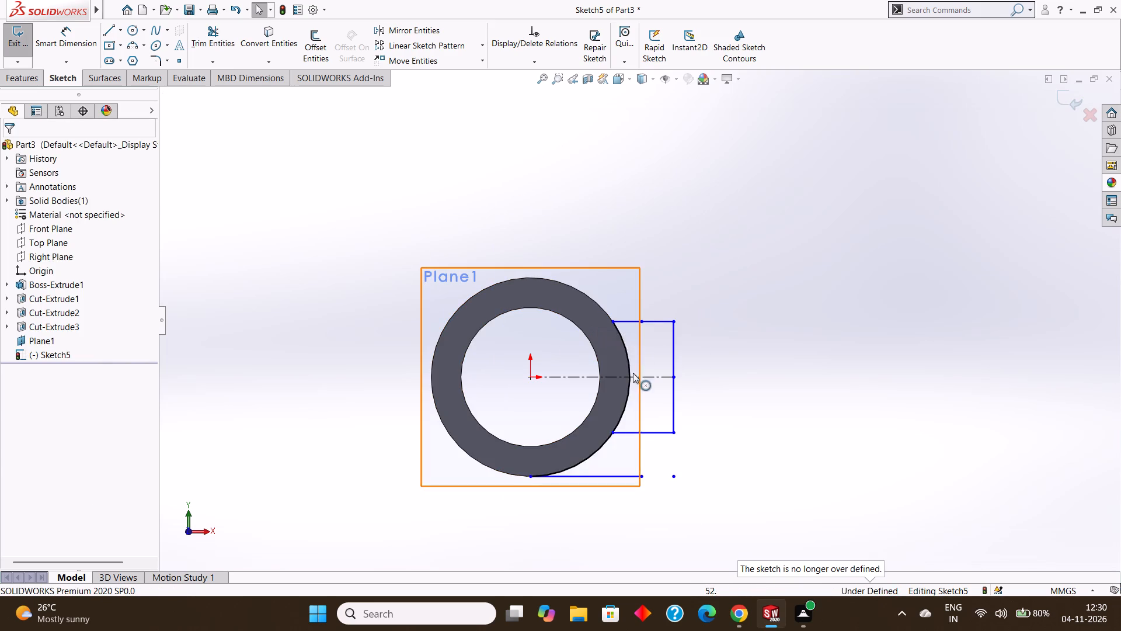
Trim away the horizontal line at the bottom of the circle.
left_click(422, 108)
left_click(229, 36)
left_click(609, 473)
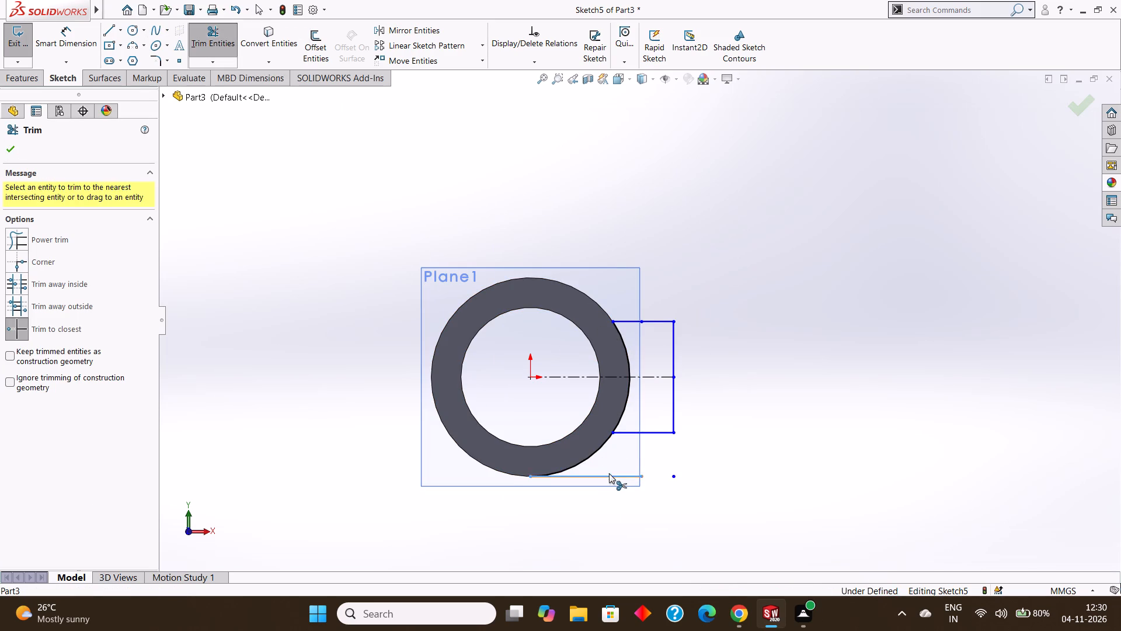
key("Escape")
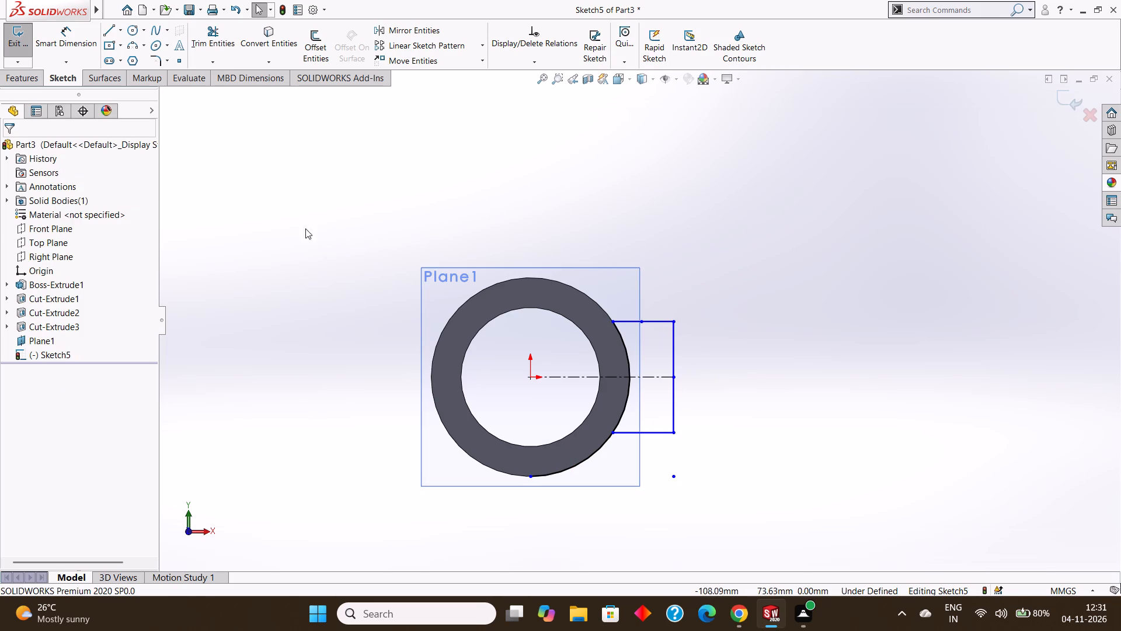
Dimension the lengths of the outline's upper horizontal, outer vertical and lower horizontal lines, keeping their drawn sizes.
left_click(69, 31)
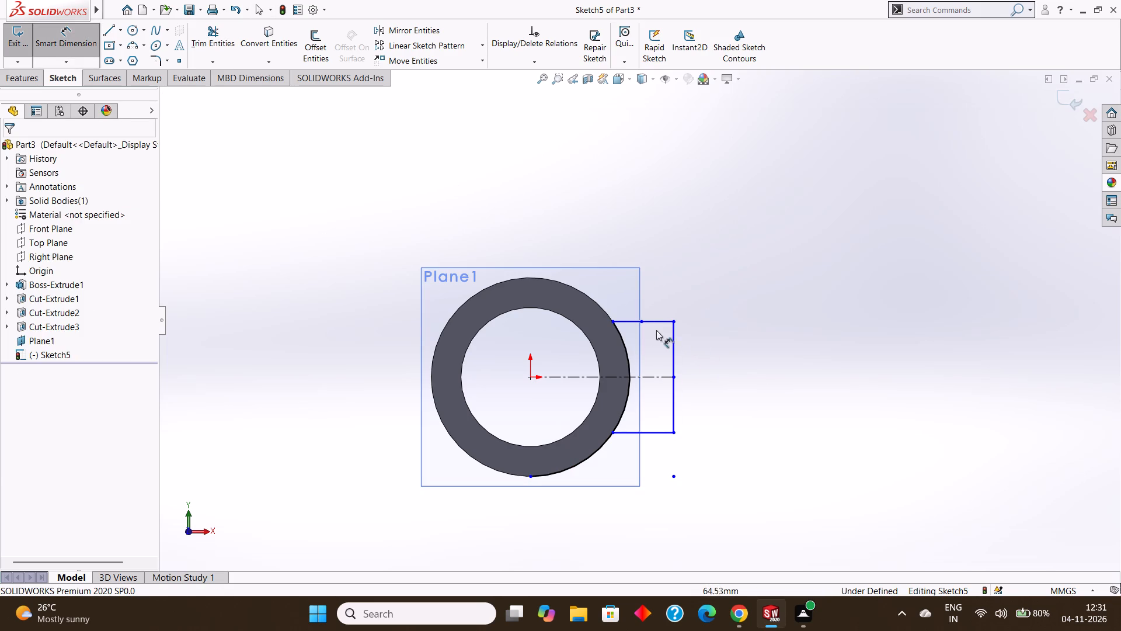
left_click(659, 321)
left_click(660, 228)
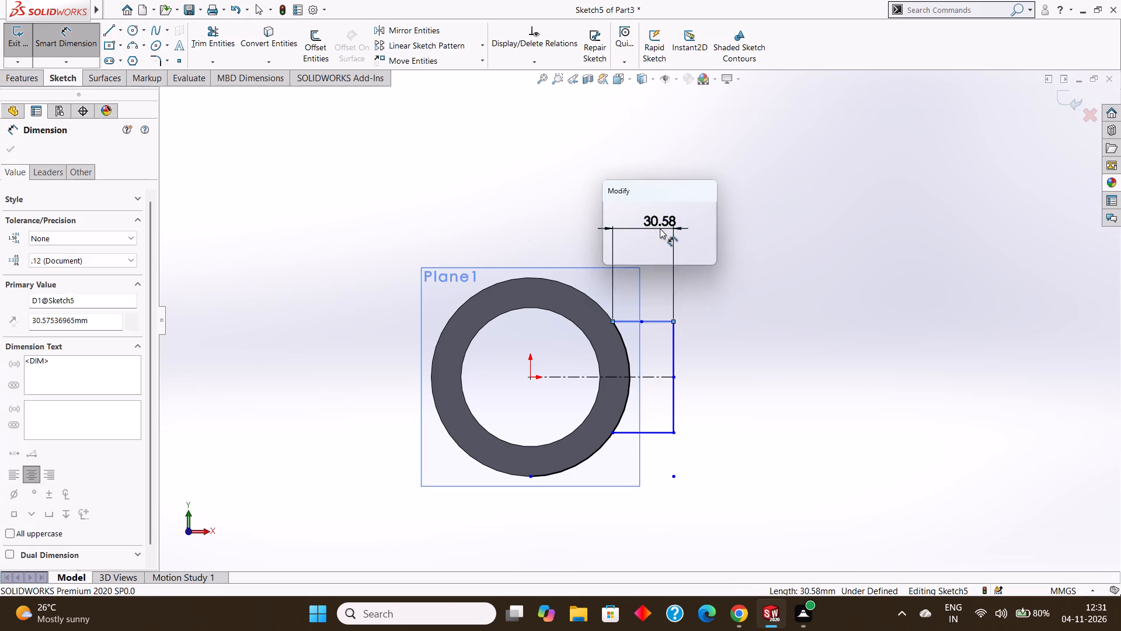
left_click(612, 211)
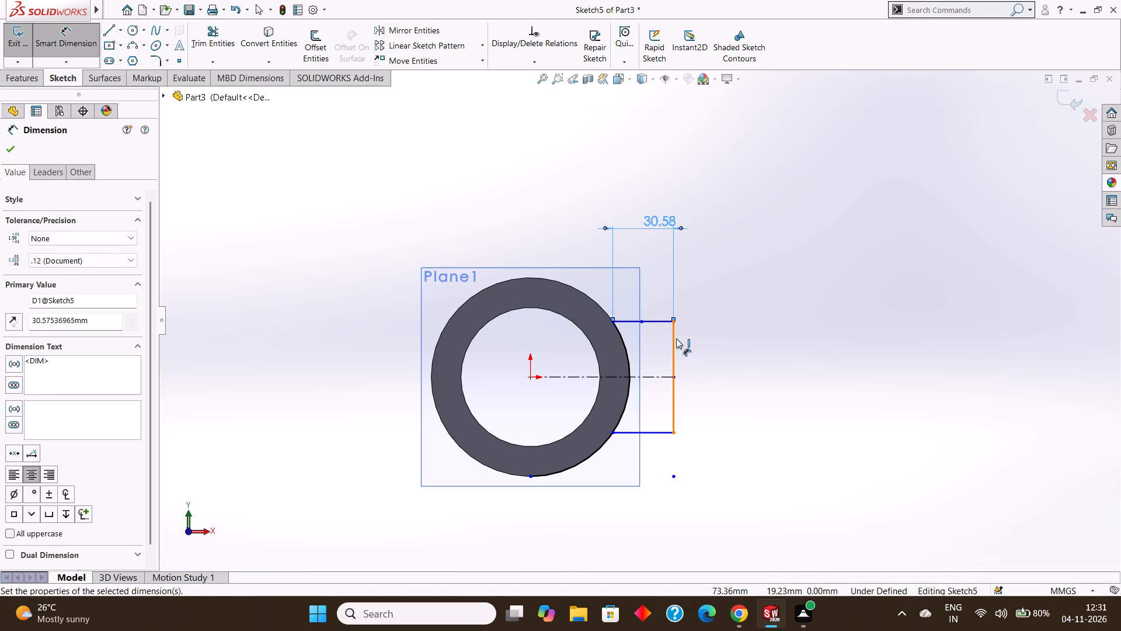
left_click(676, 338)
left_click(754, 337)
left_click(703, 319)
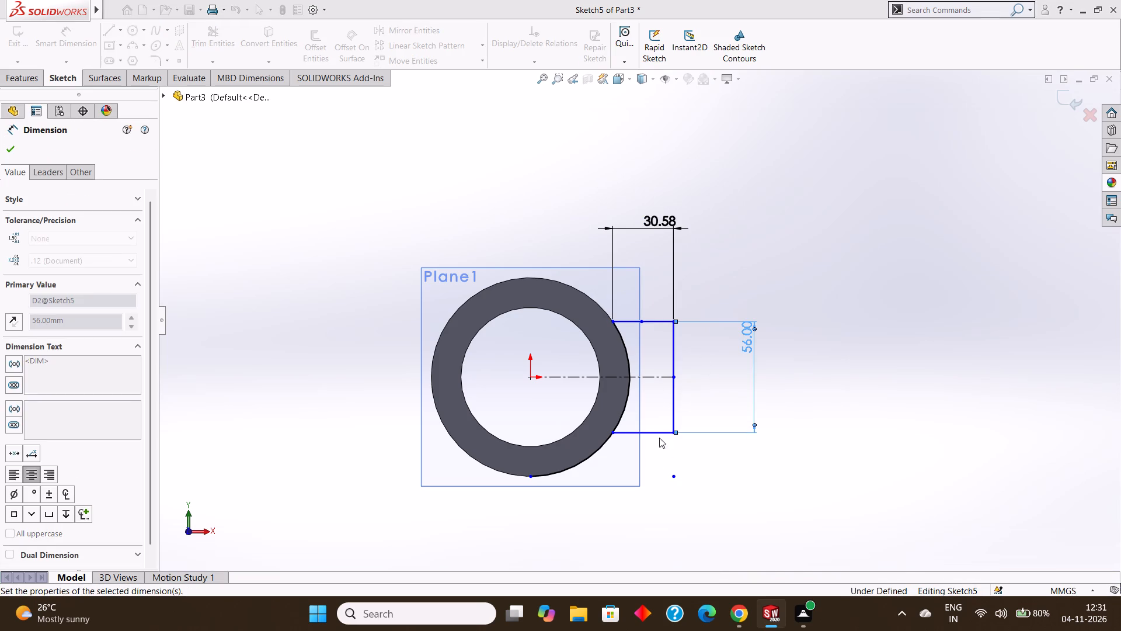
left_click(656, 433)
left_click(663, 464)
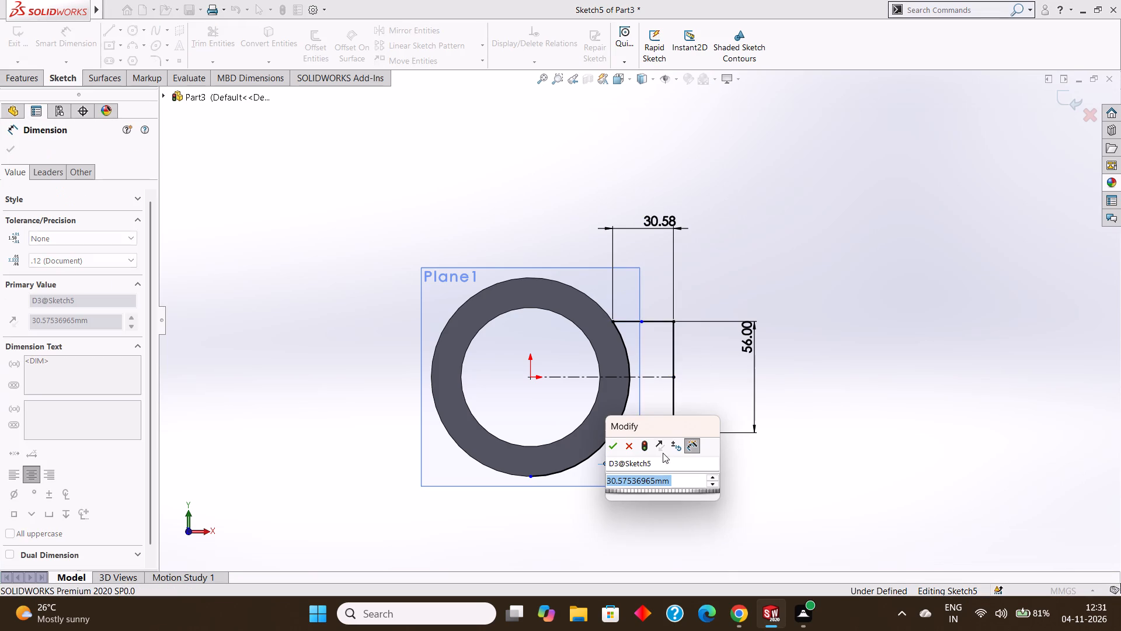
left_click(614, 442)
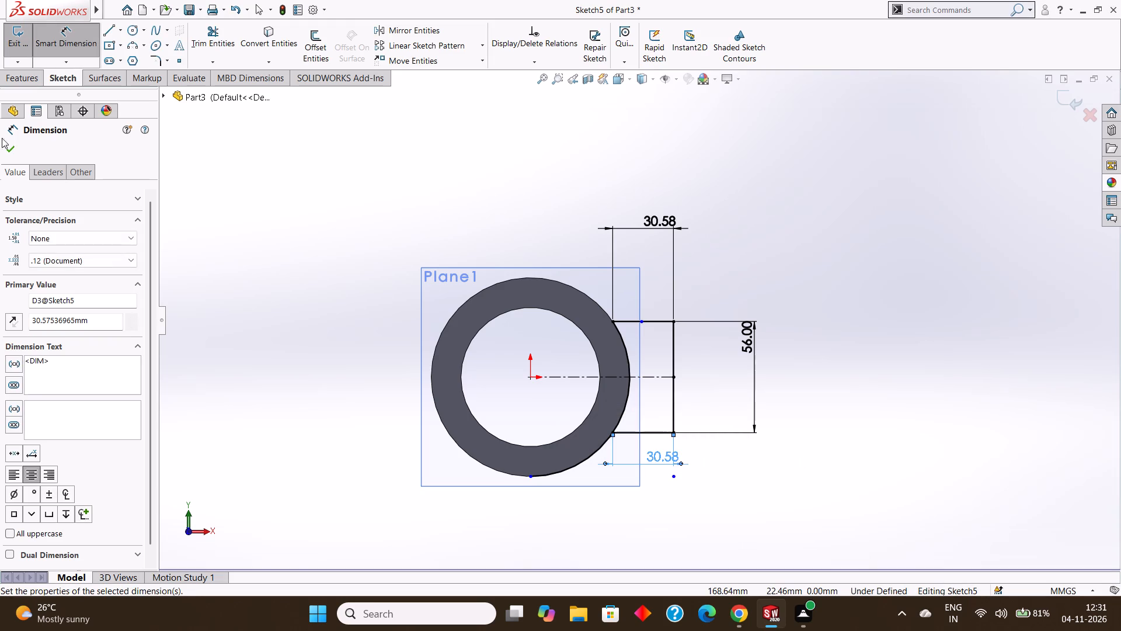
left_click(8, 146)
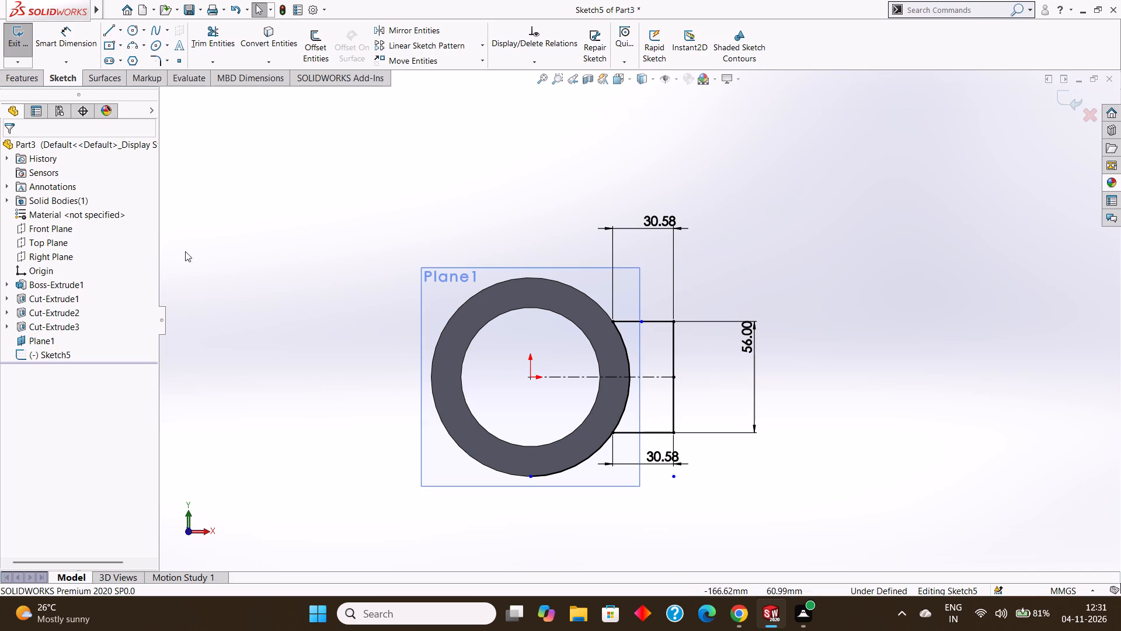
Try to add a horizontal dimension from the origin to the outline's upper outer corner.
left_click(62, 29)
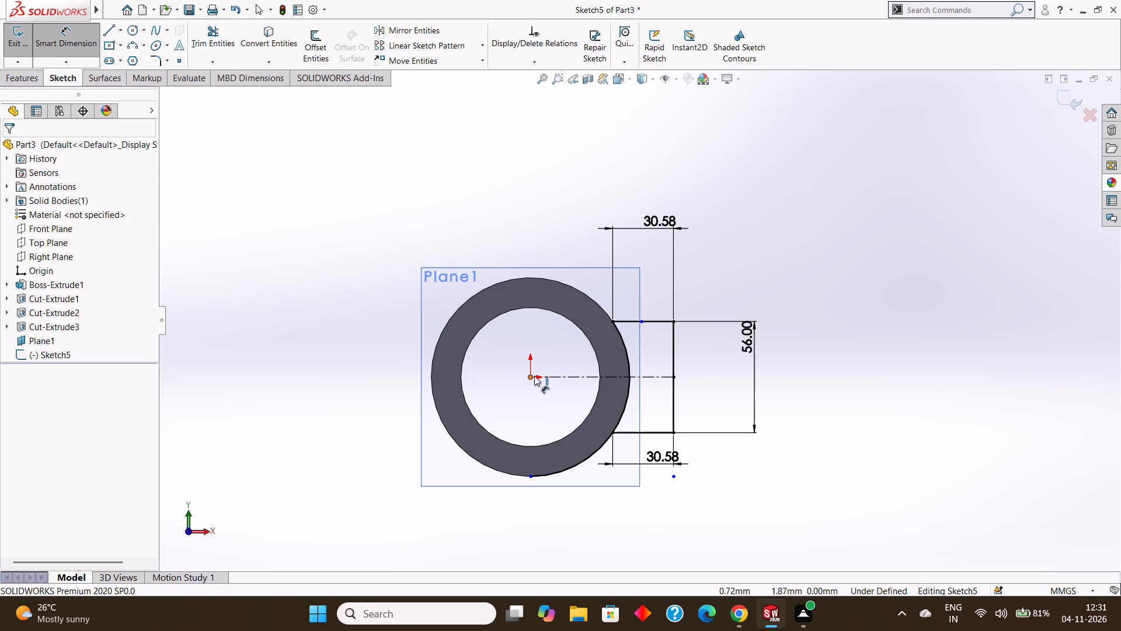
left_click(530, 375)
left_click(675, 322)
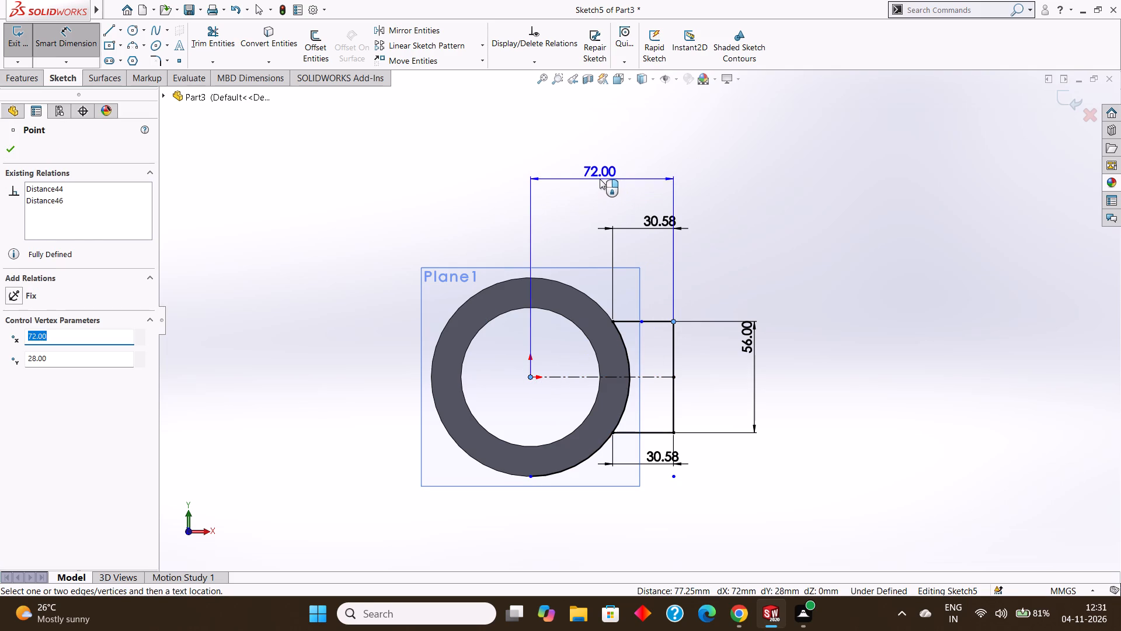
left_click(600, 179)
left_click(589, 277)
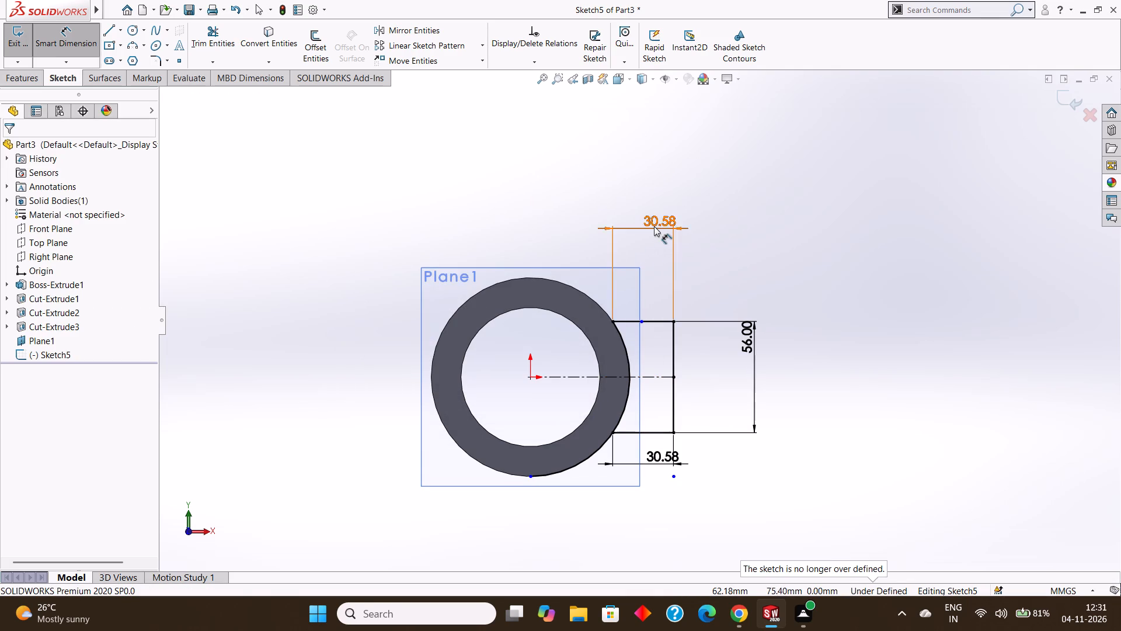
Delete the length dimensions of the outline's upper and lower horizontal lines.
right_click(654, 226)
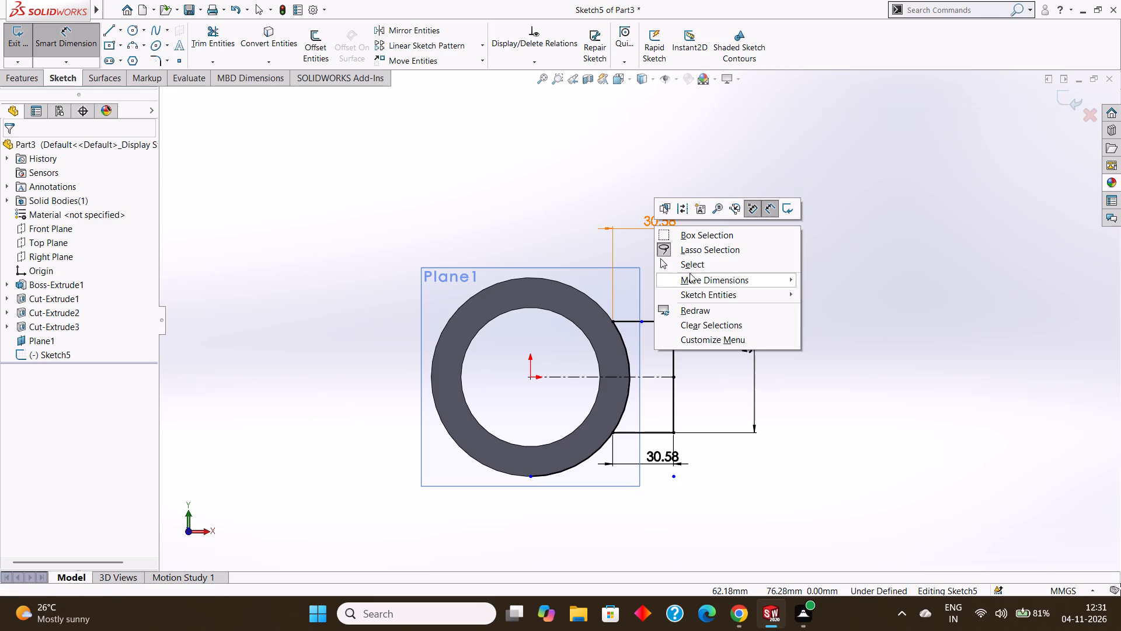
left_click(693, 268)
right_click(646, 228)
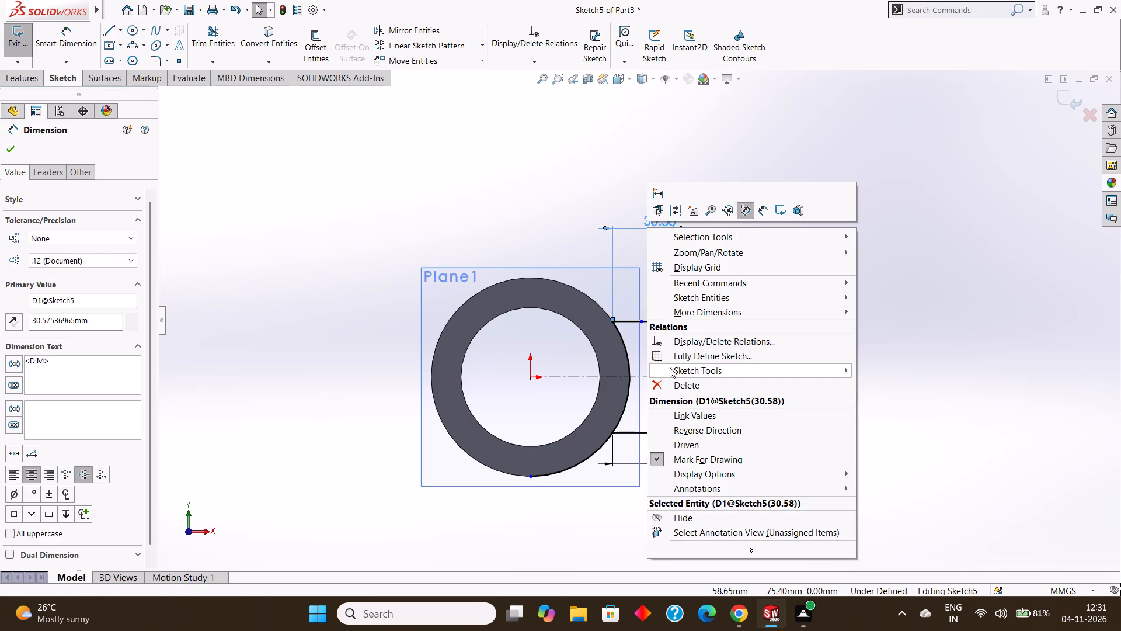
left_click(690, 381)
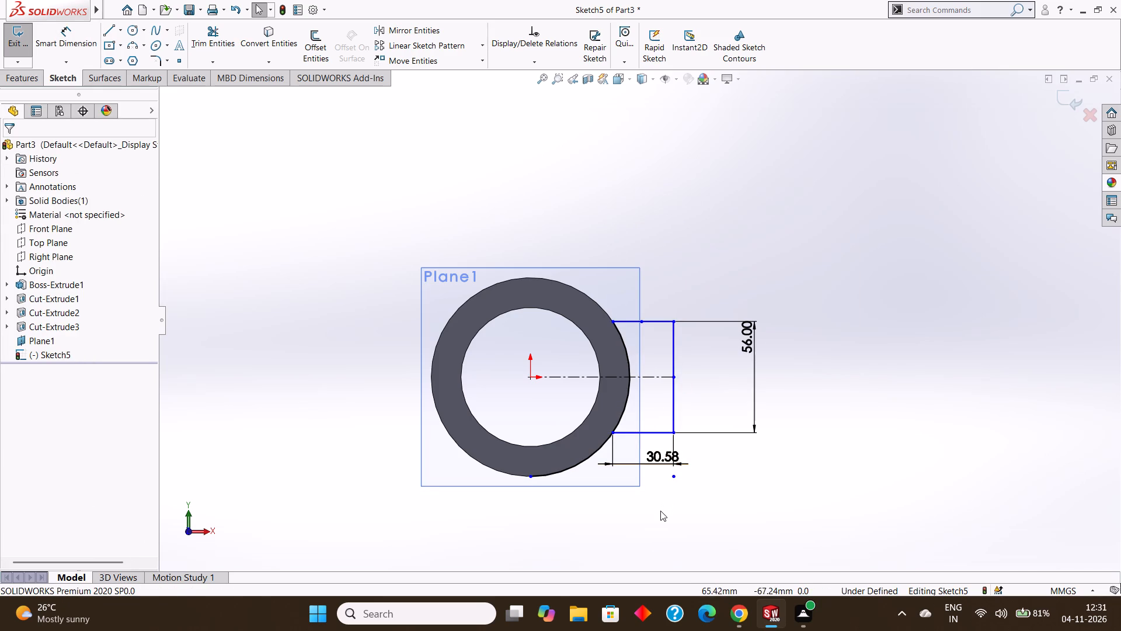
right_click(669, 459)
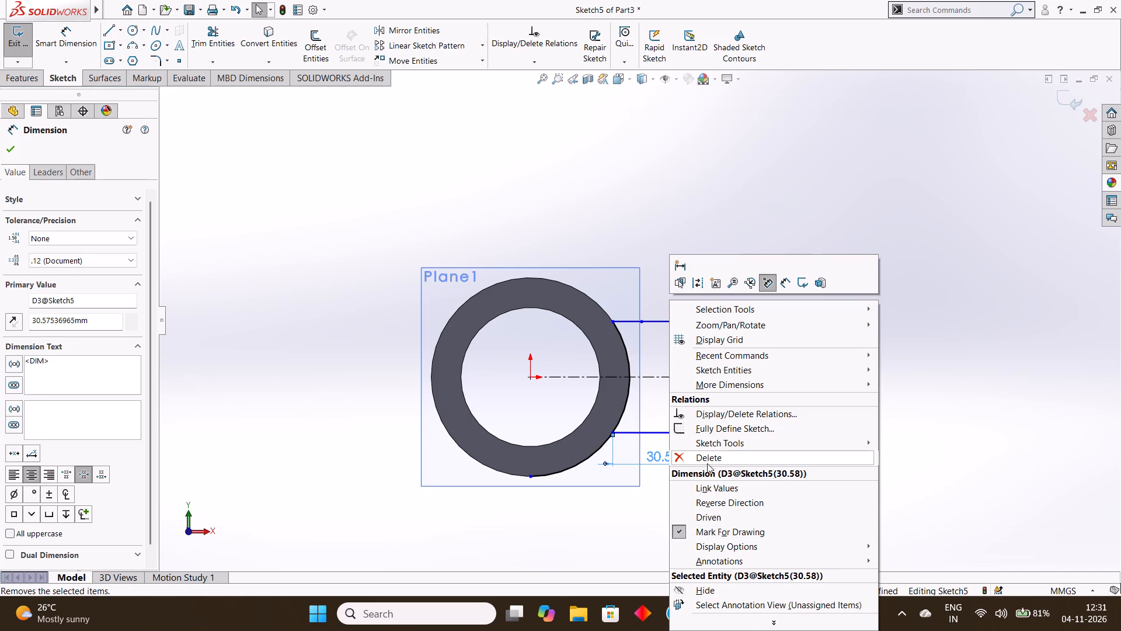
left_click(708, 460)
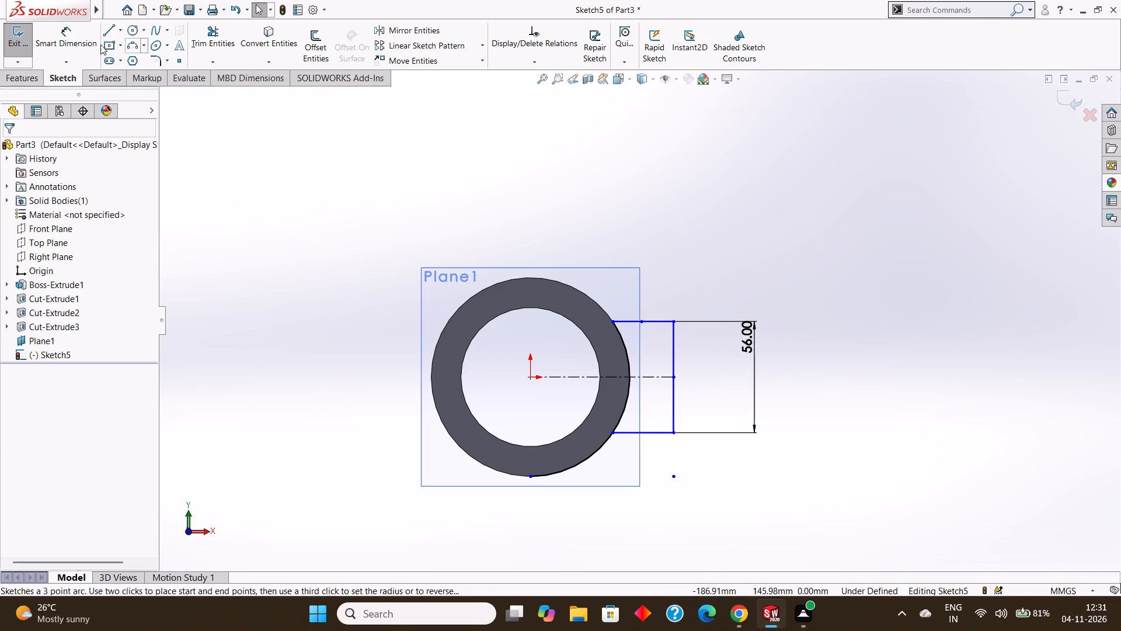
Dimension the horizontal distance from the origin to the outline's upper outer corner as 156 mm.
left_click(66, 34)
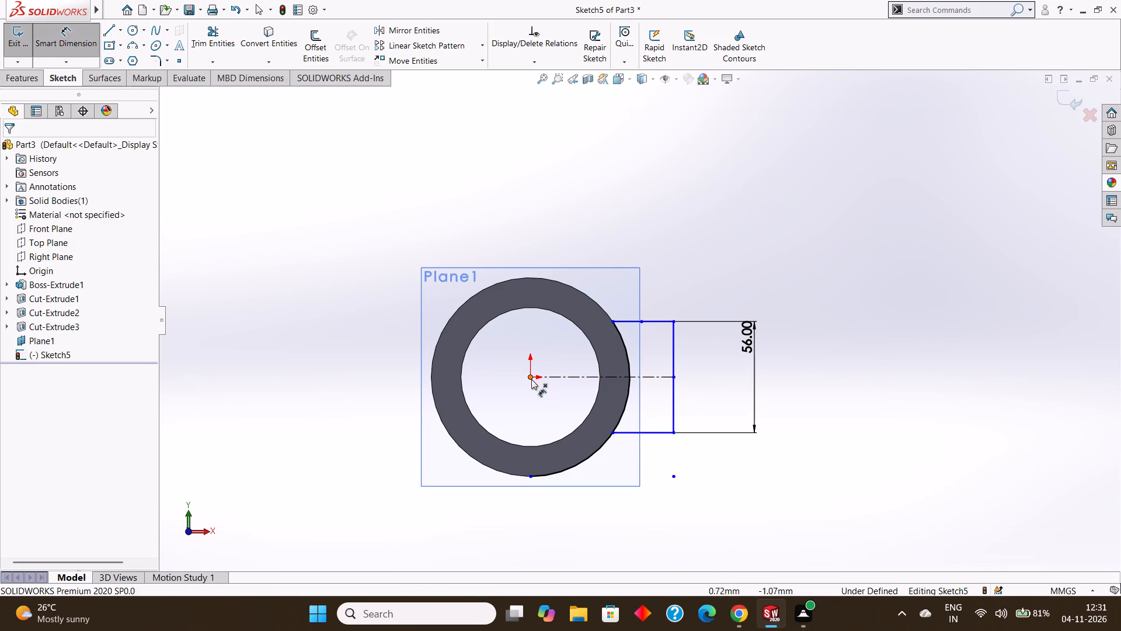
left_click(530, 378)
left_click(673, 324)
left_click(604, 133)
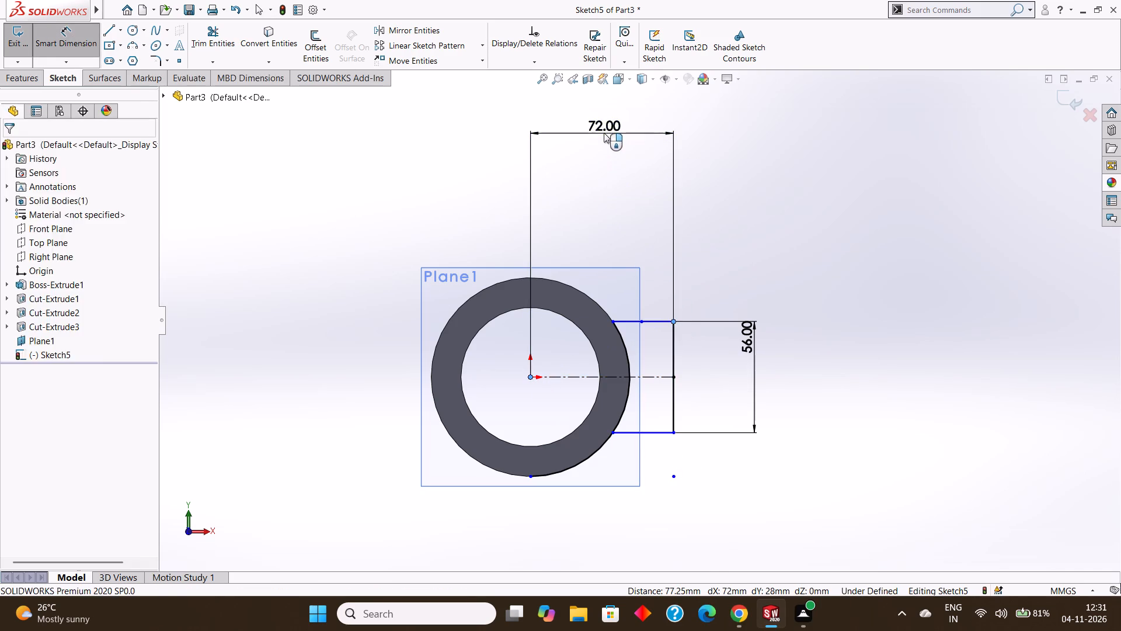
type("156")
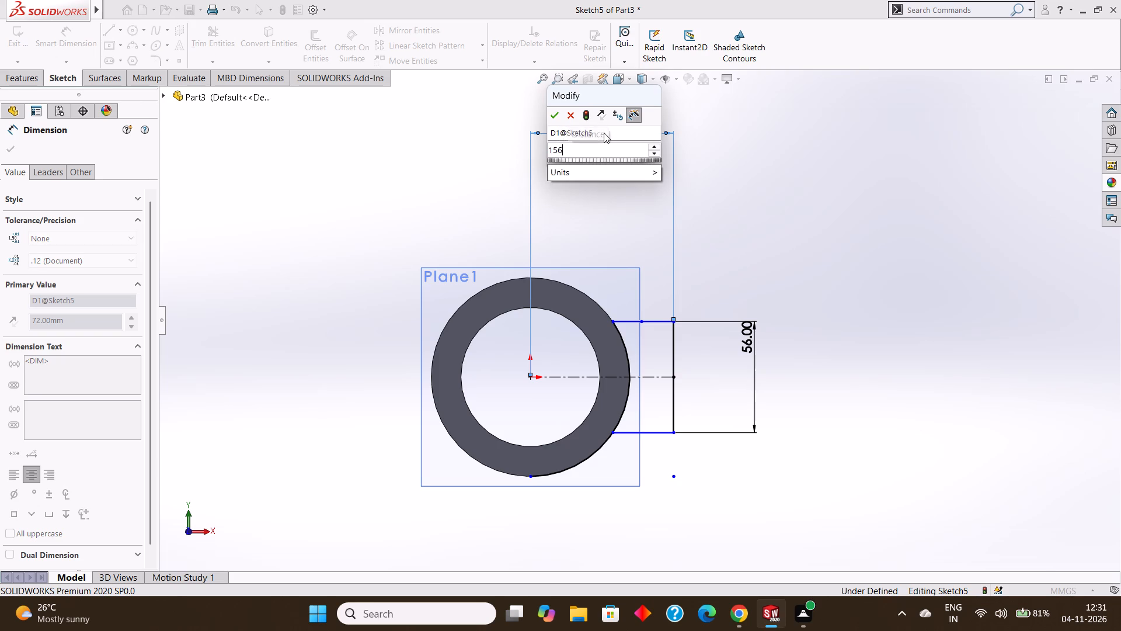
key("Return")
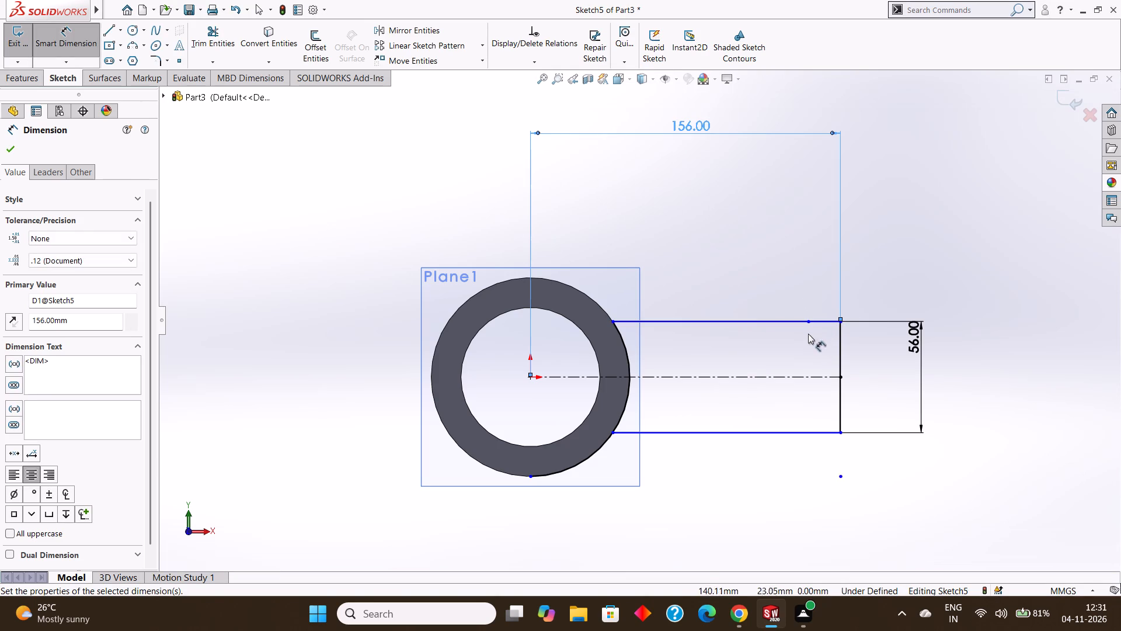
left_click(9, 152)
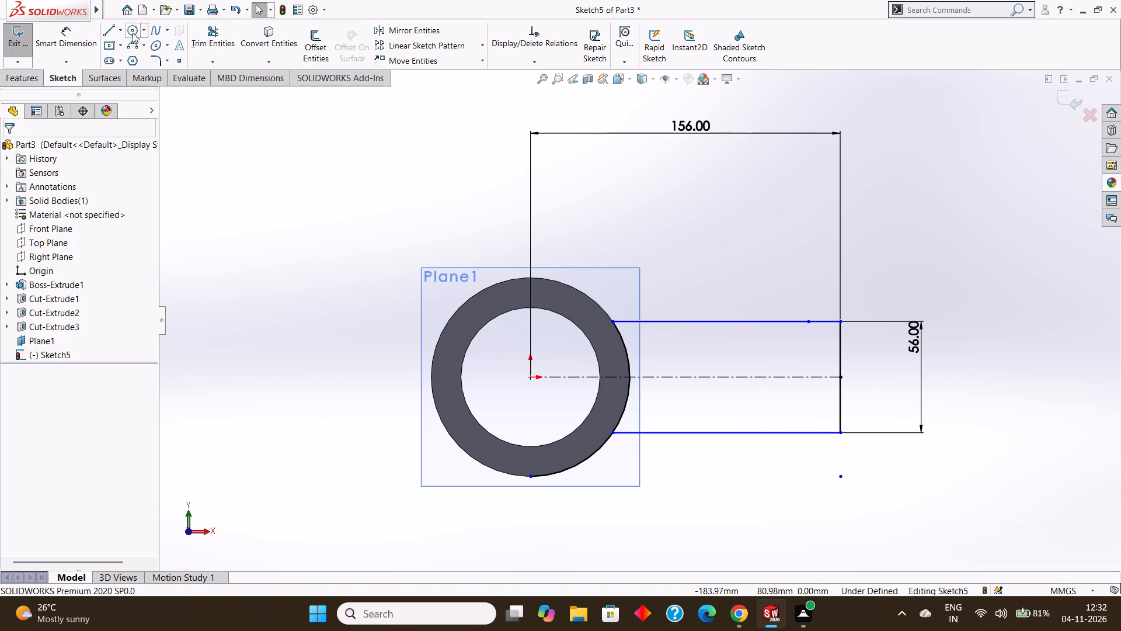
Trim away both segments of the outline's upper horizontal line between the circle and the outer vertical line.
left_click(199, 36)
left_click(817, 322)
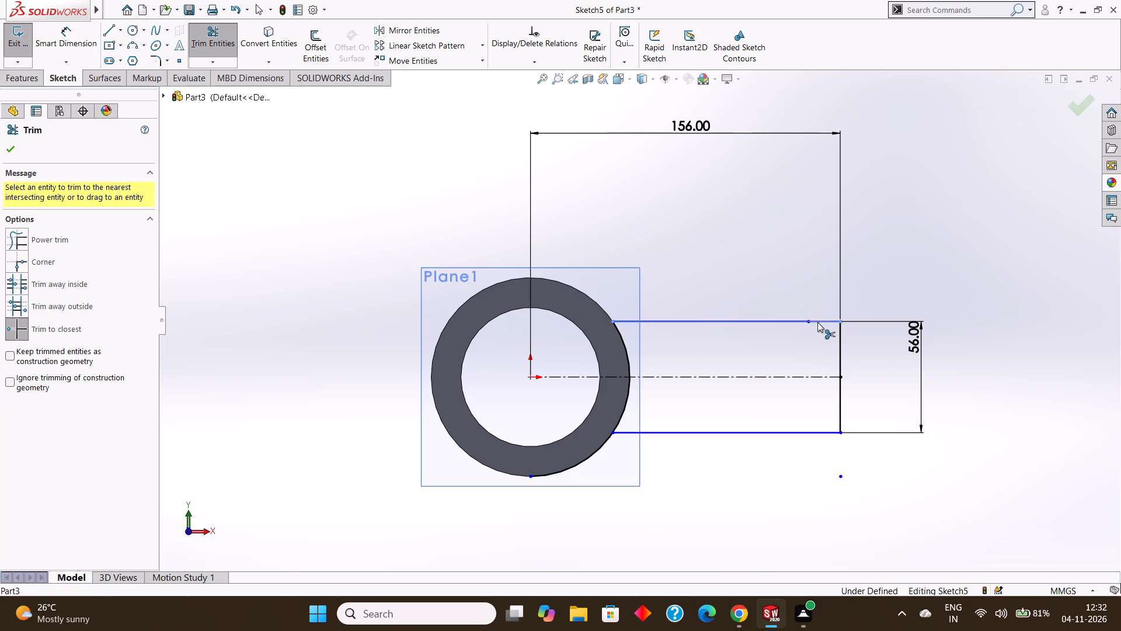
left_click(801, 322)
left_click(824, 321)
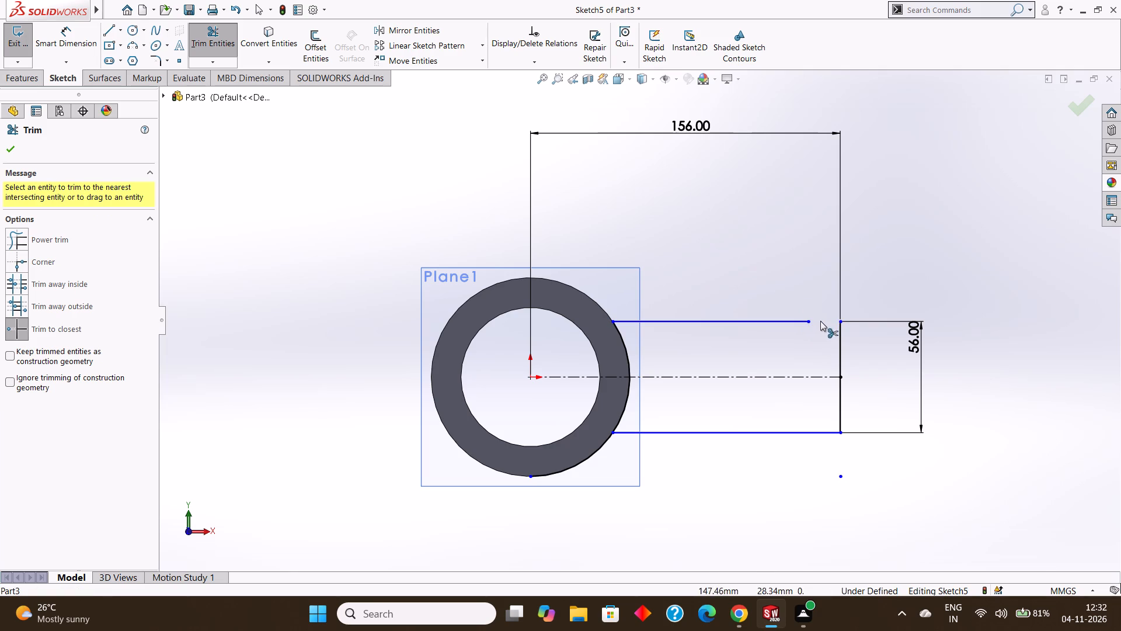
left_click(800, 323)
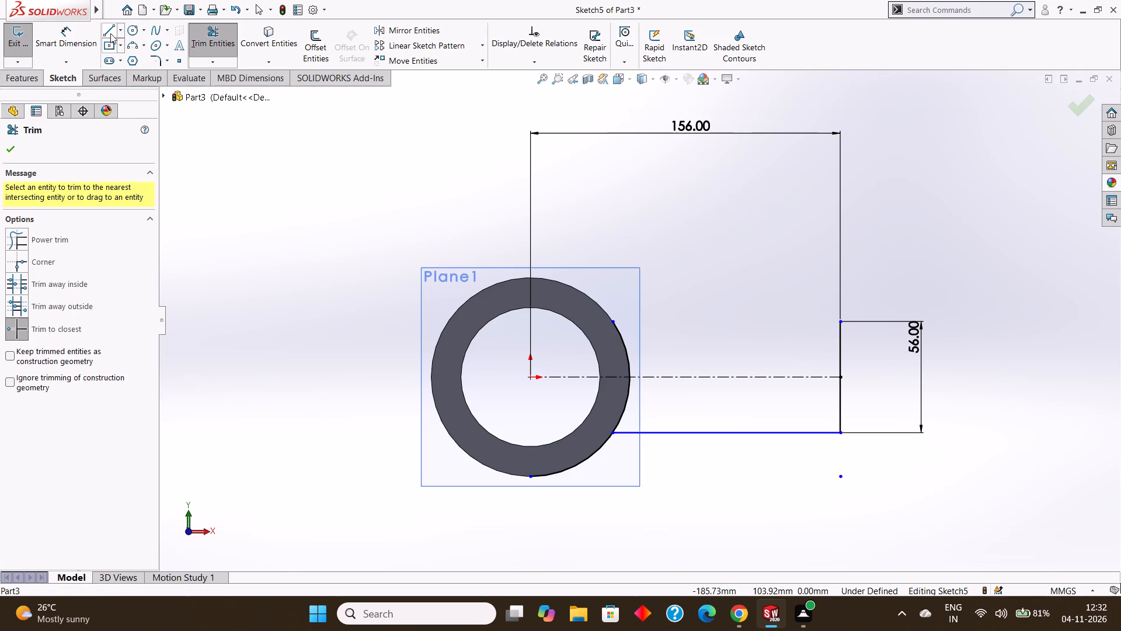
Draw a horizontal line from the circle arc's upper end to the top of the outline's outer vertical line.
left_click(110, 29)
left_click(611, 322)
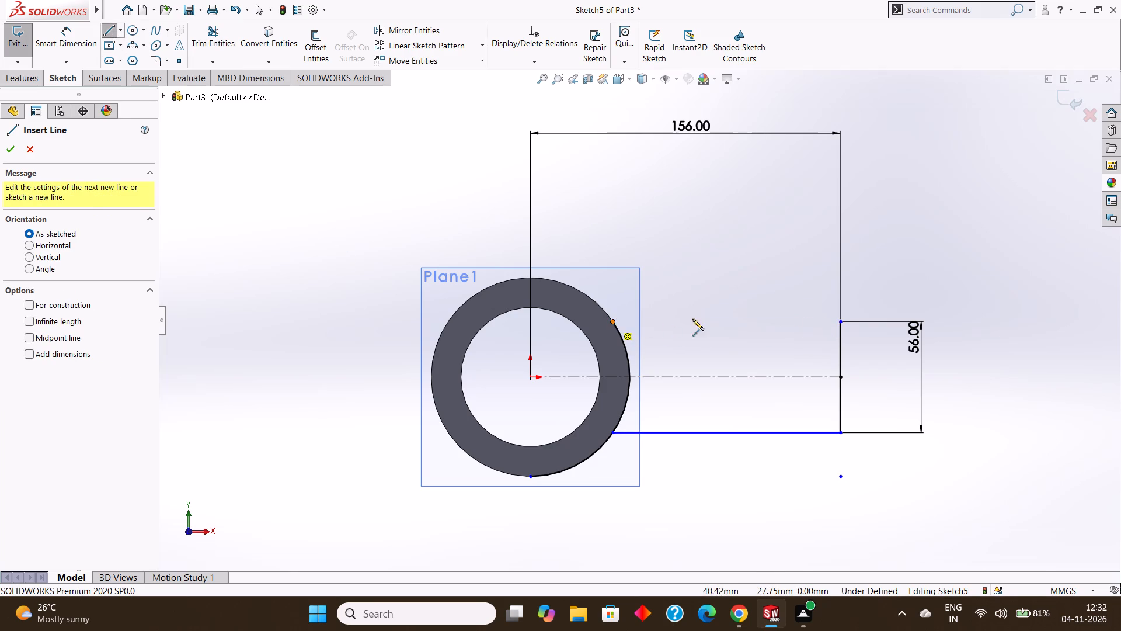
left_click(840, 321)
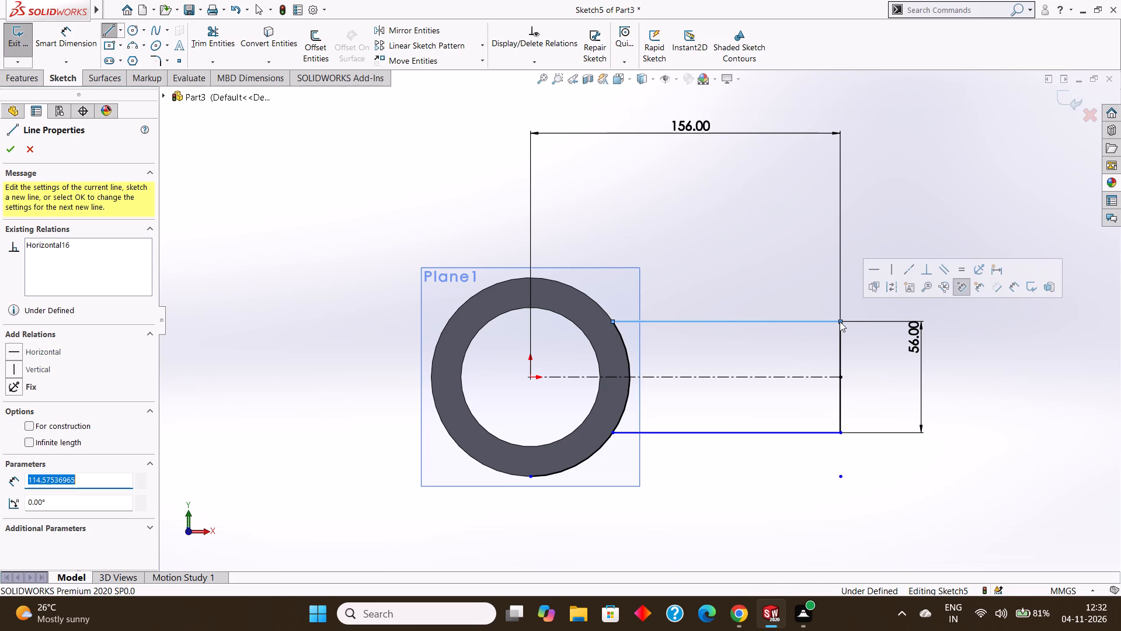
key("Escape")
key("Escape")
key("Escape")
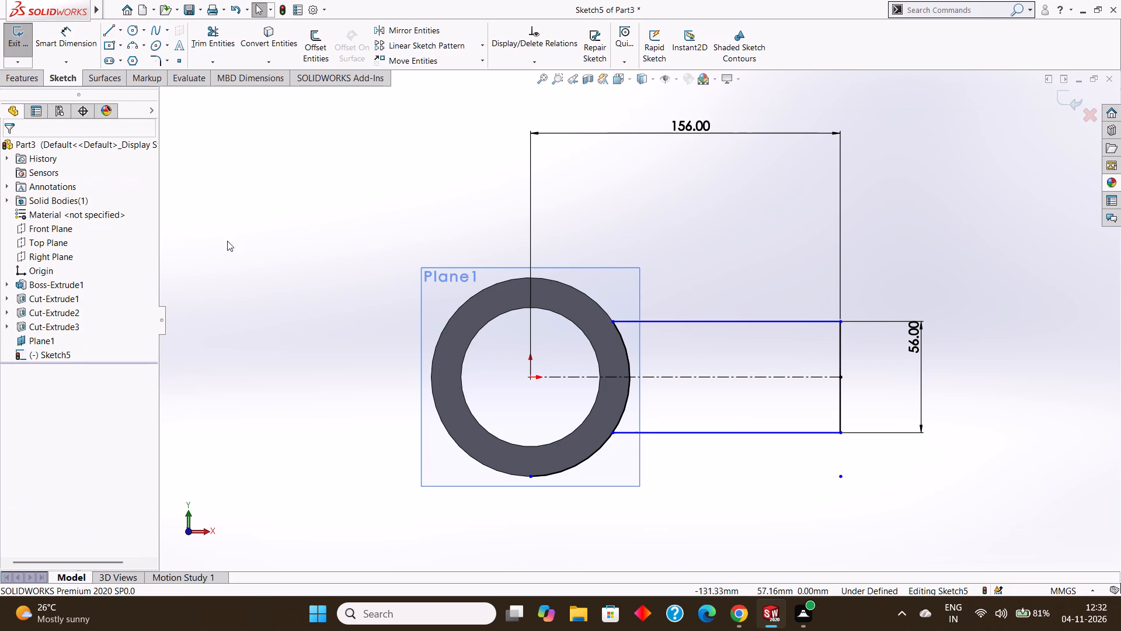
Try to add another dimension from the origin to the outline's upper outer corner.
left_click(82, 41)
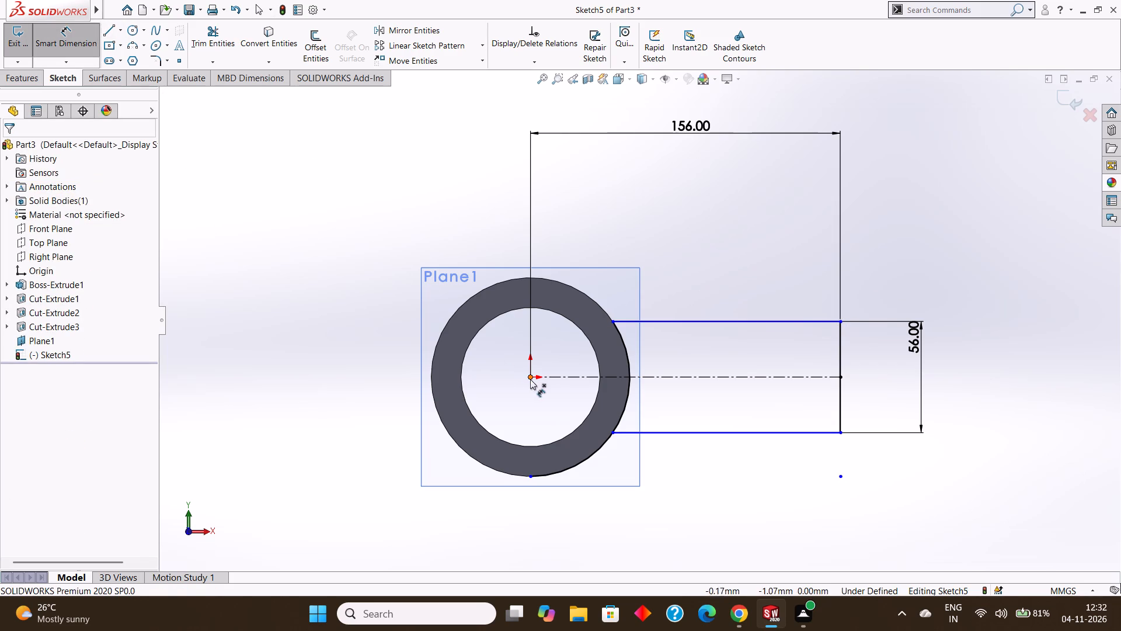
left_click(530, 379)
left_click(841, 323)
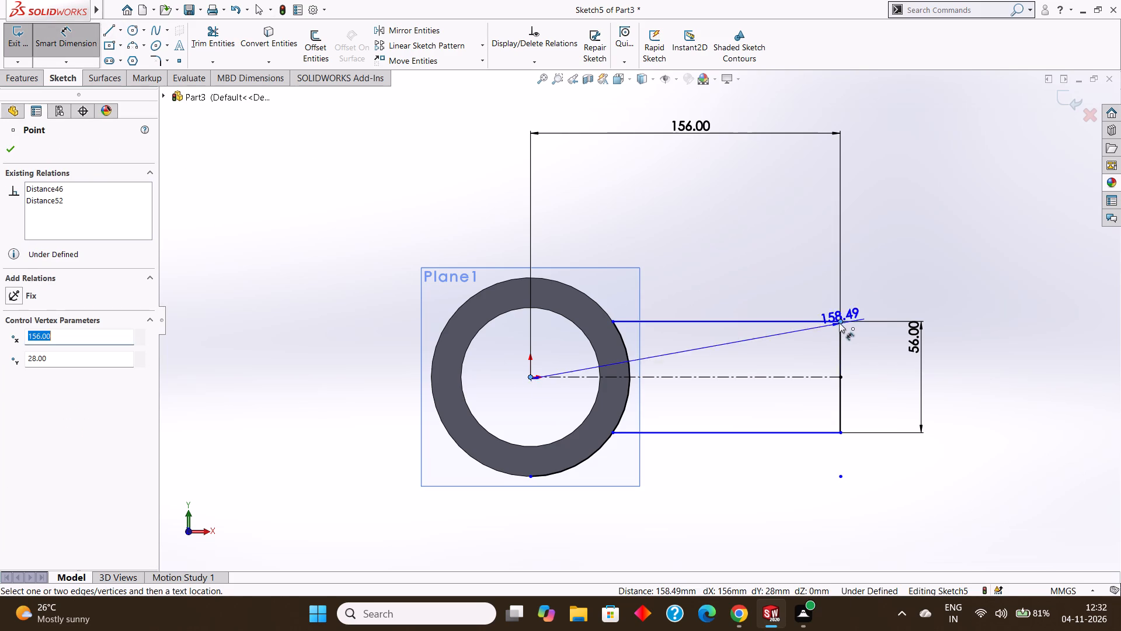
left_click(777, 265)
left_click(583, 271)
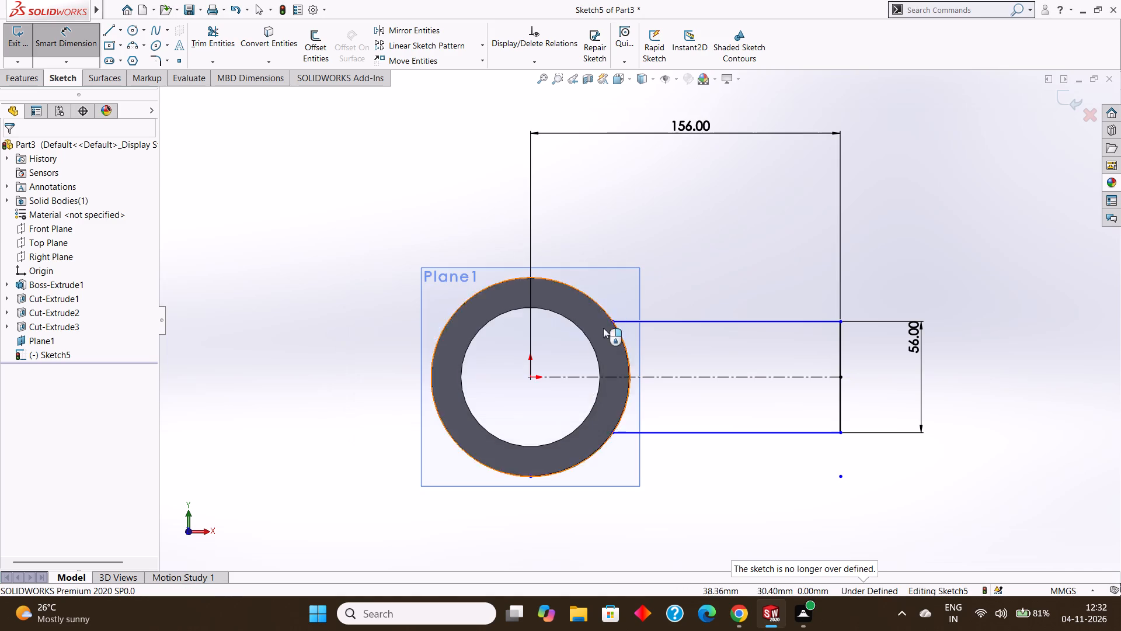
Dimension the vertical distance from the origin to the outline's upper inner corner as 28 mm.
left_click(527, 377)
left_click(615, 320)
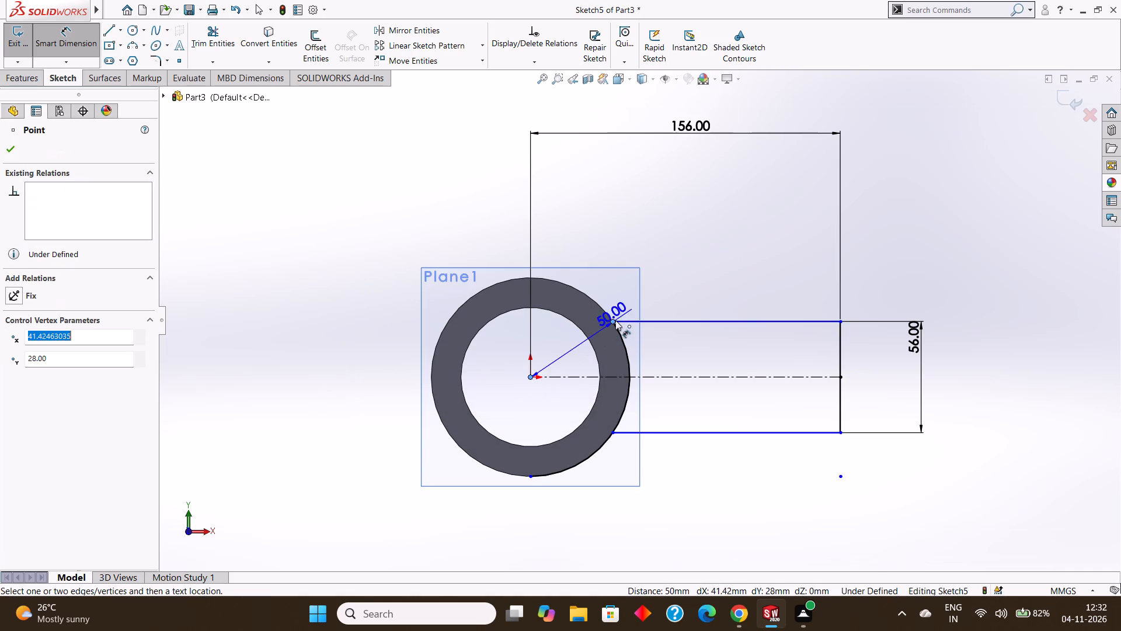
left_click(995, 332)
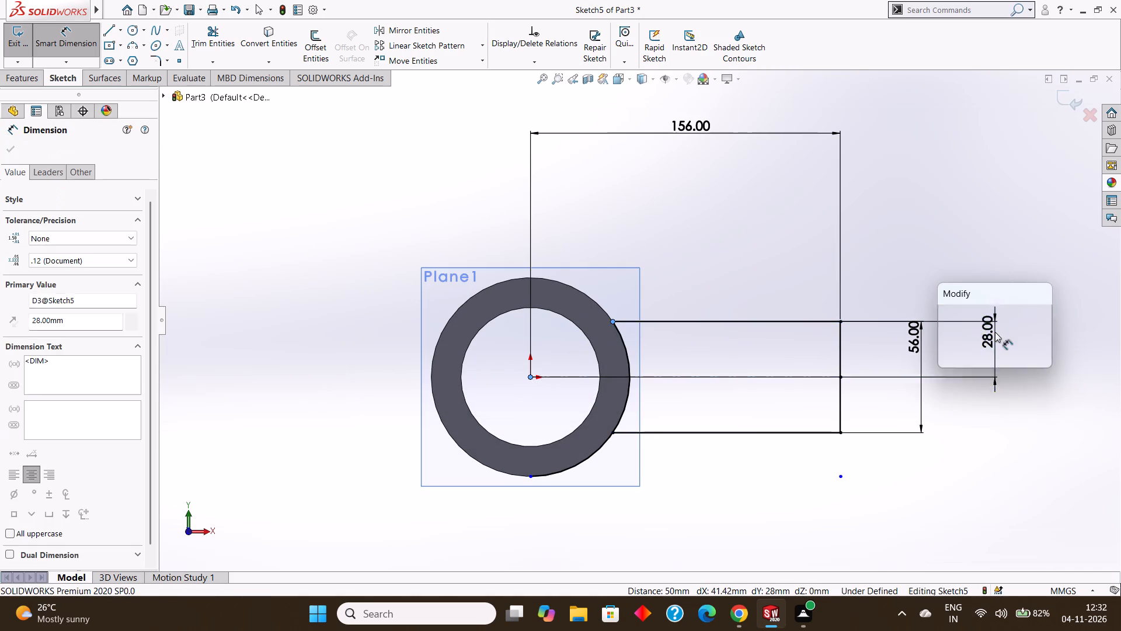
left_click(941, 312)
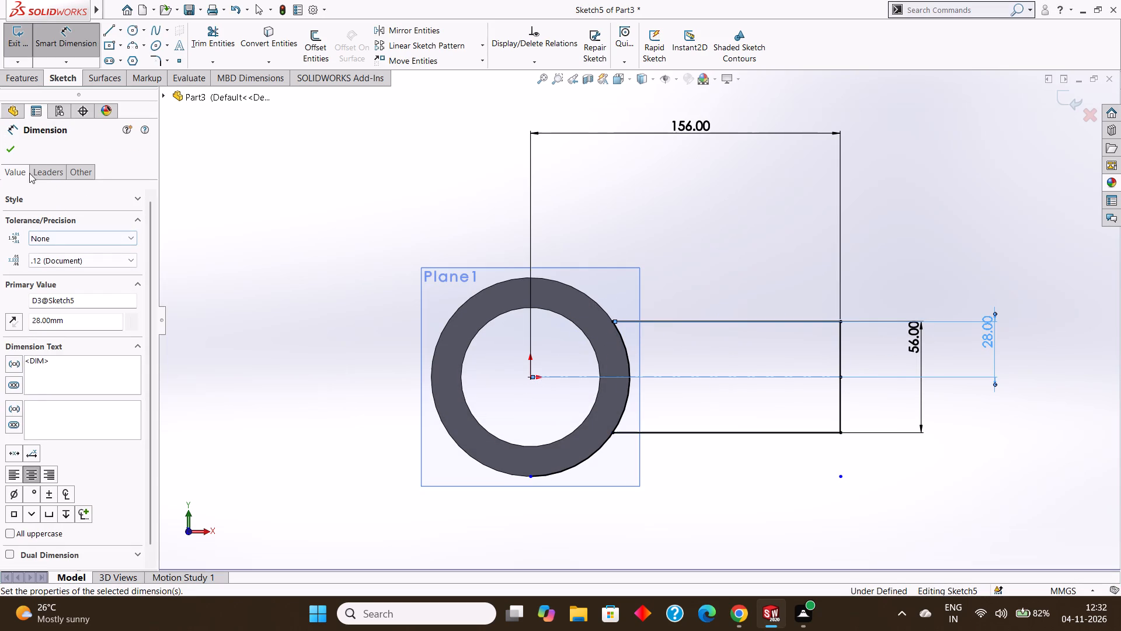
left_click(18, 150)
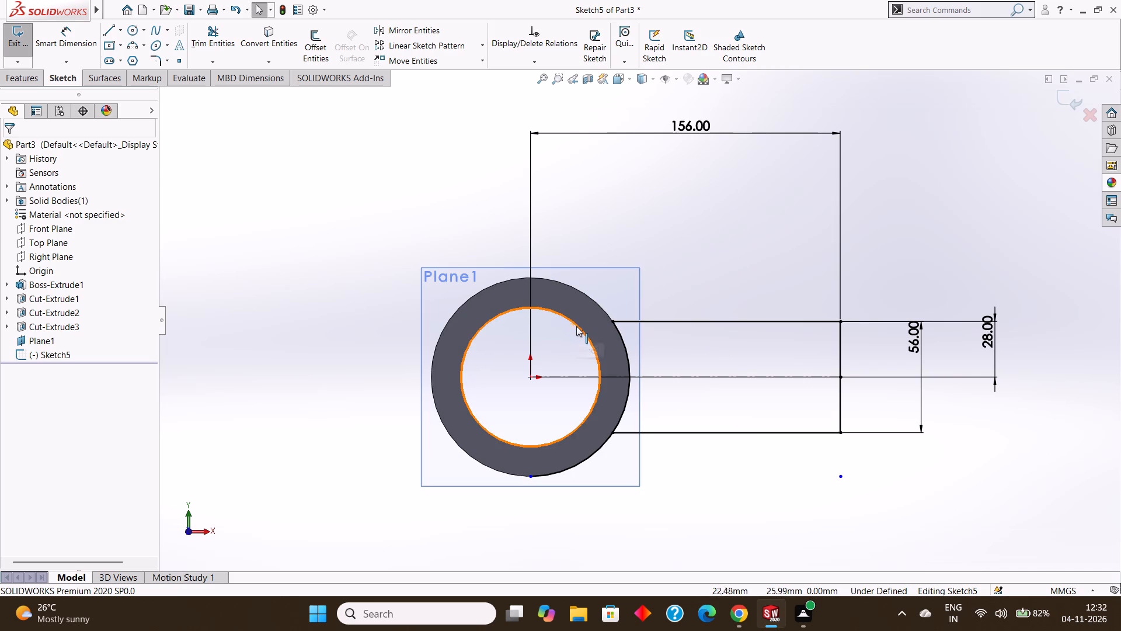
Undo the recent dimensions, line and trims back to the 72 mm distance from the origin to the outline's outer edge.
key("ctrl+z")
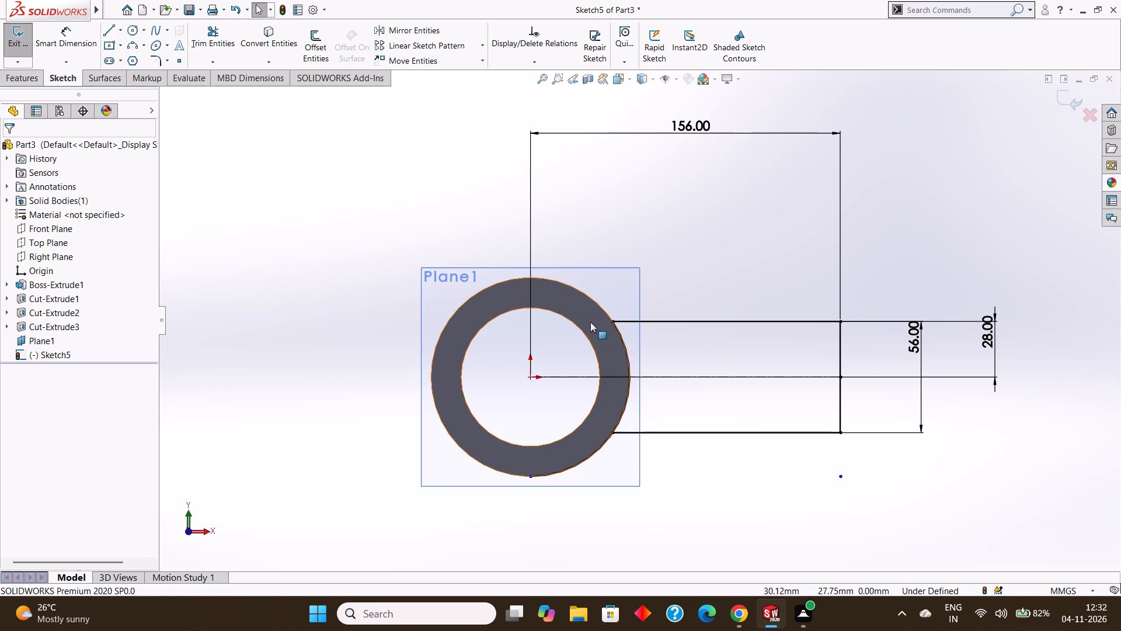
key("ctrl+z")
key("ctrl+z")
key("ctrl+z")
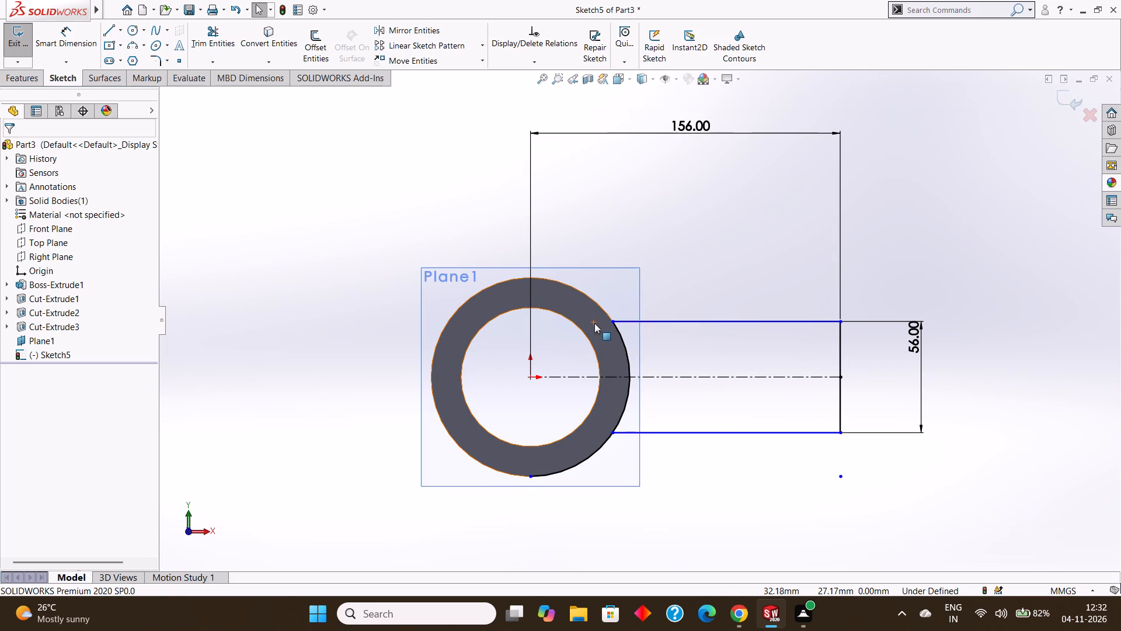
key("ctrl+z")
key("ctrl+z")
key("ctrl+z")
key("ctrl+z")
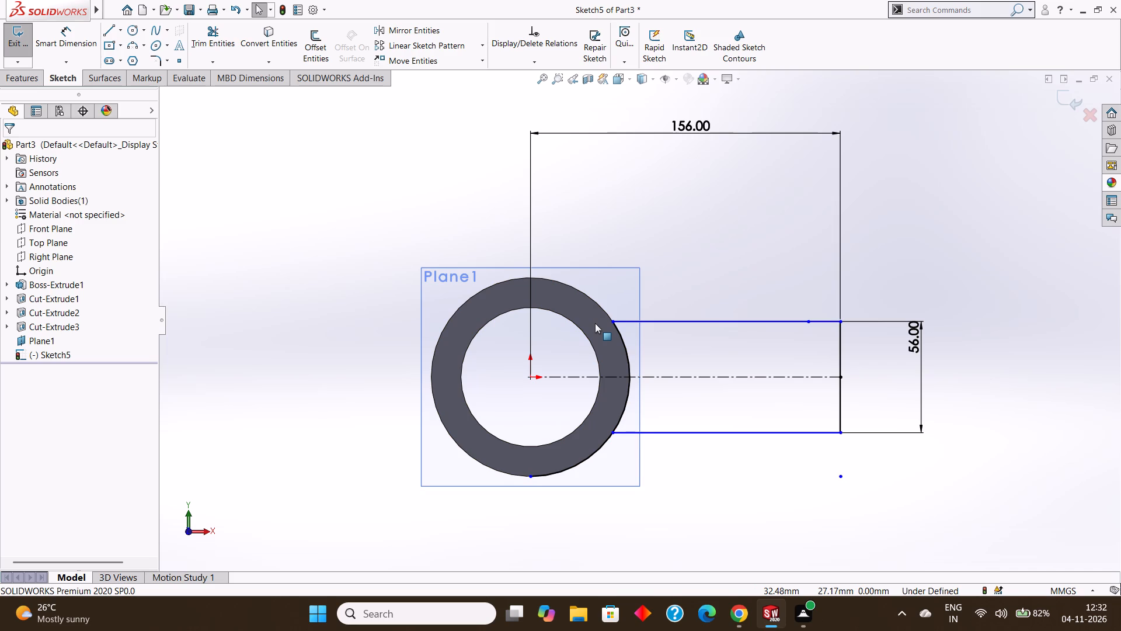
key("ctrl+z")
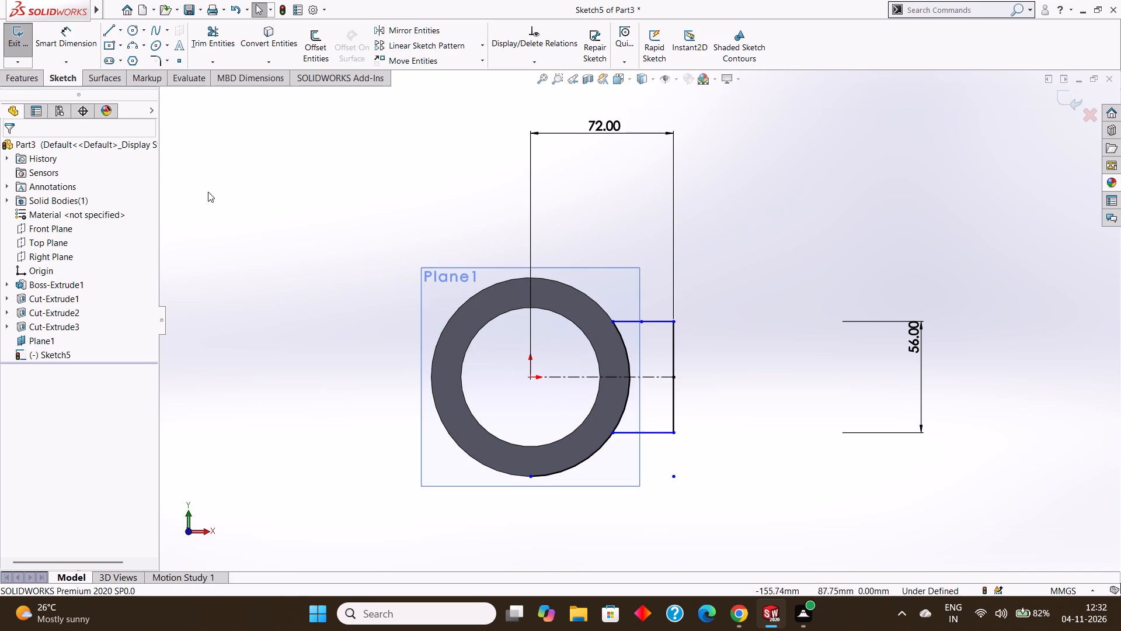
Dimension the horizontal distance from the origin to the intermediate point on the outline's upper line as 56 mm.
left_click(75, 33)
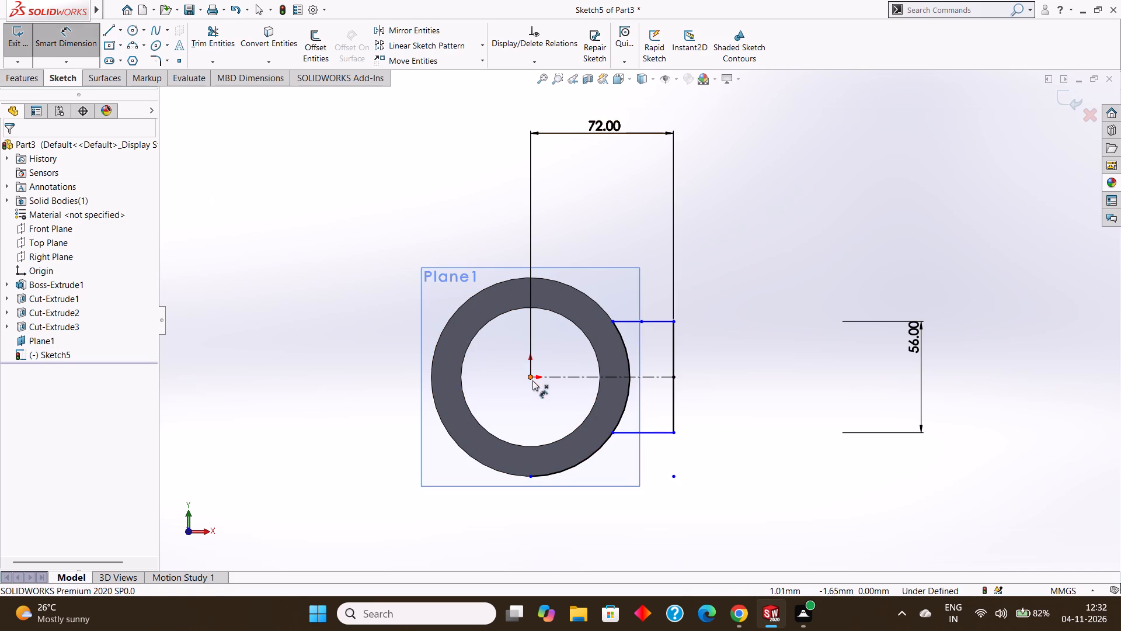
left_click(532, 380)
left_click(645, 321)
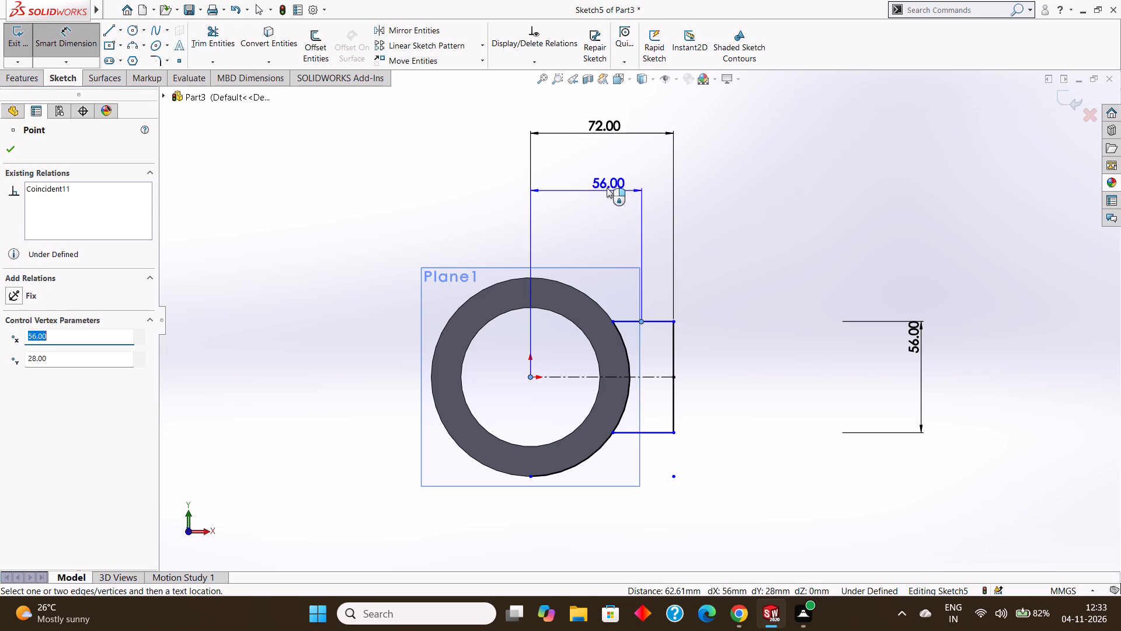
left_click(603, 179)
left_click(556, 155)
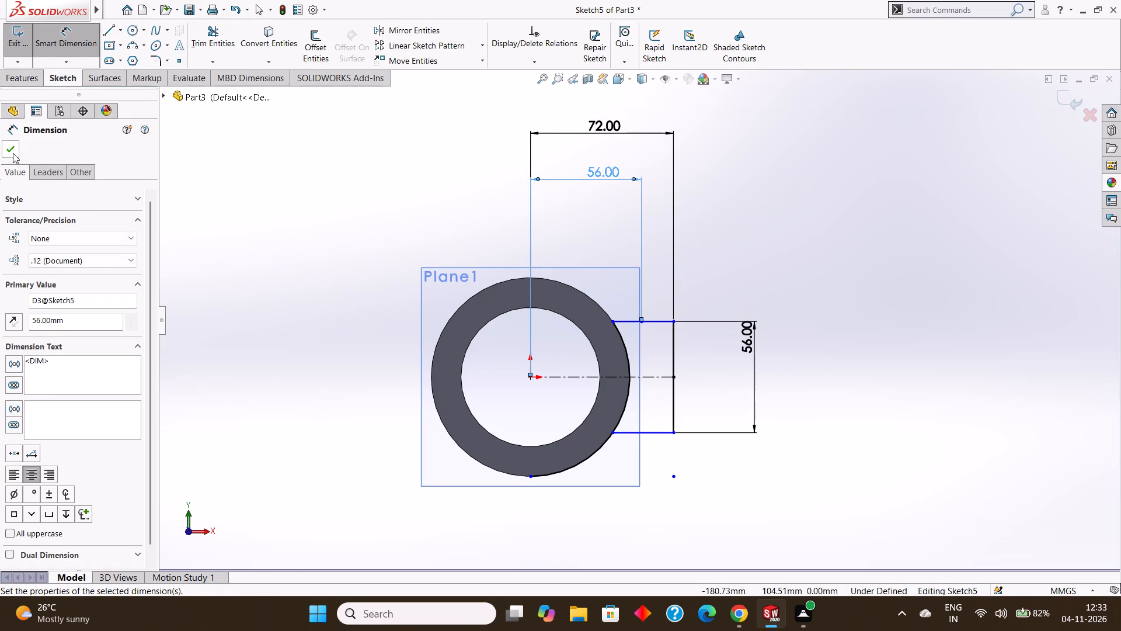
left_click(13, 153)
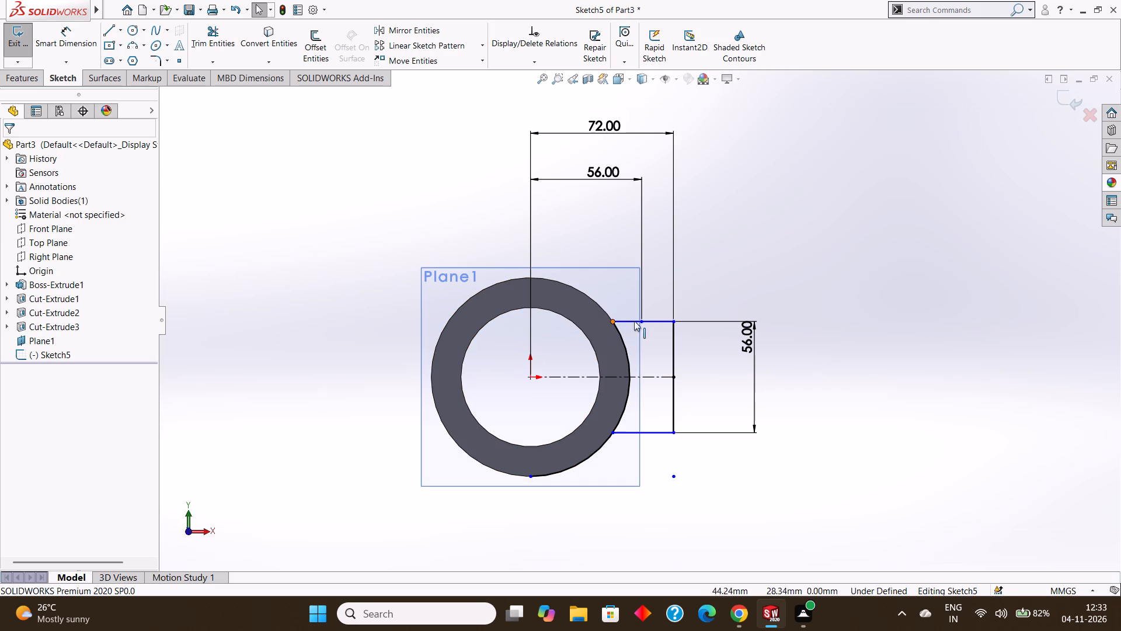
Draw a slanted line from the upper line's intermediate point to the midpoint of the outer vertical line.
left_click(103, 28)
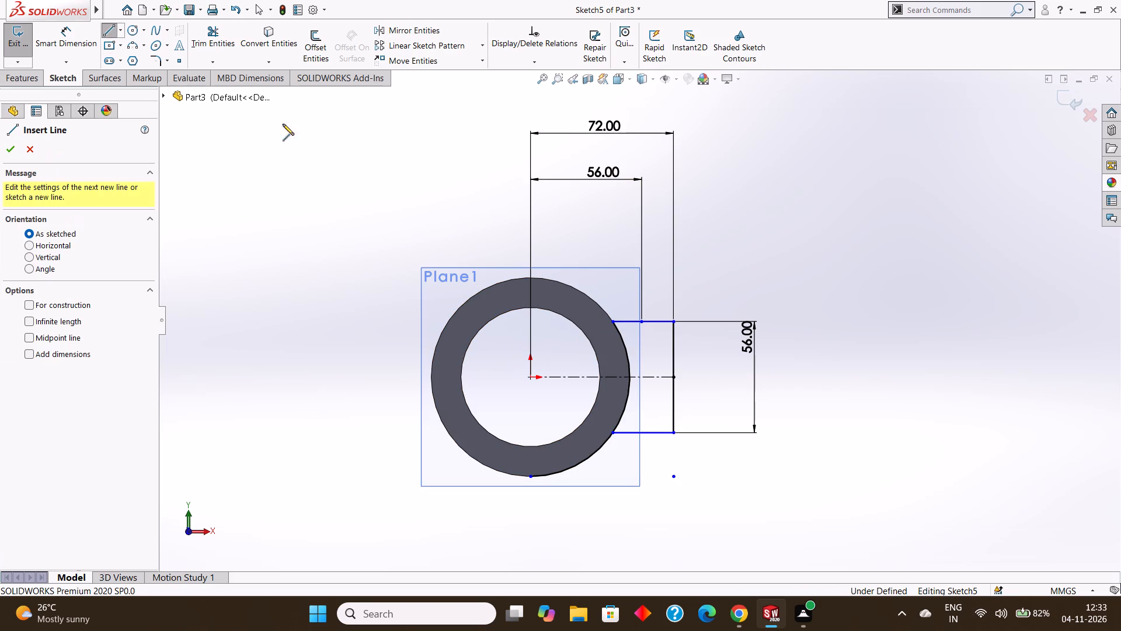
left_click(643, 322)
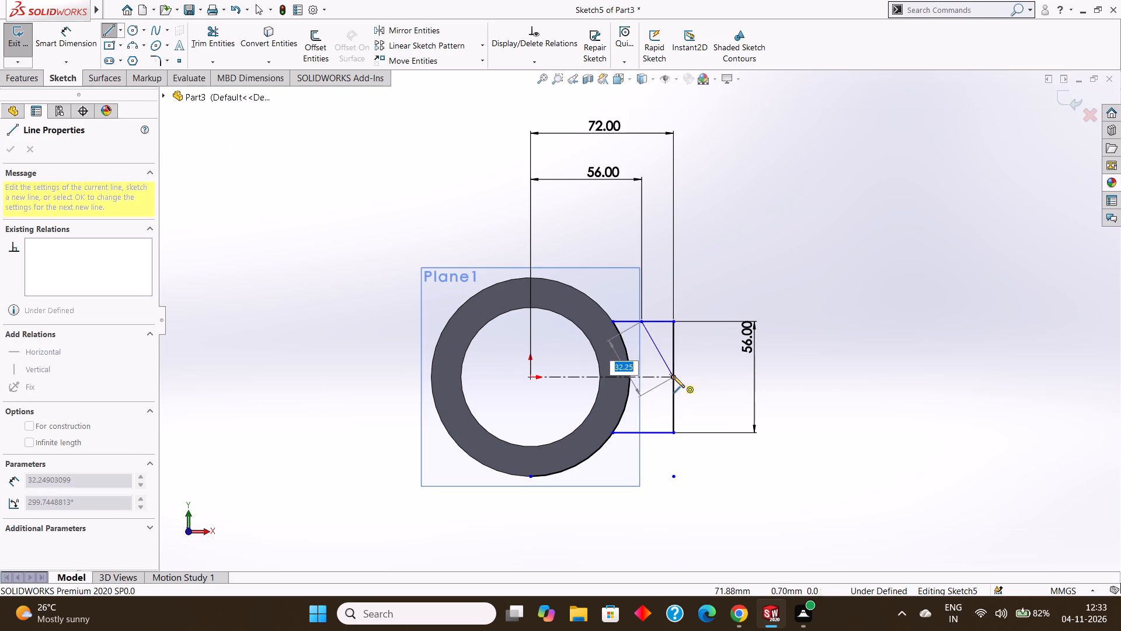
left_click(673, 376)
key("Escape")
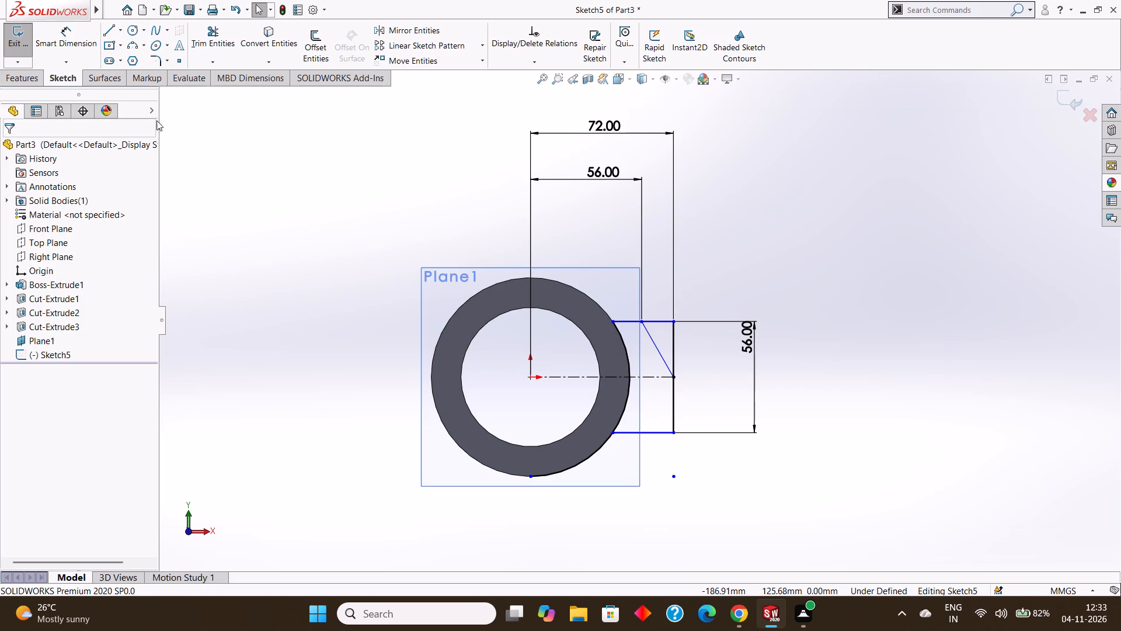
Draw a near-vertical line from the upper line's intermediate point down to the outline's lower horizontal line.
left_click(112, 32)
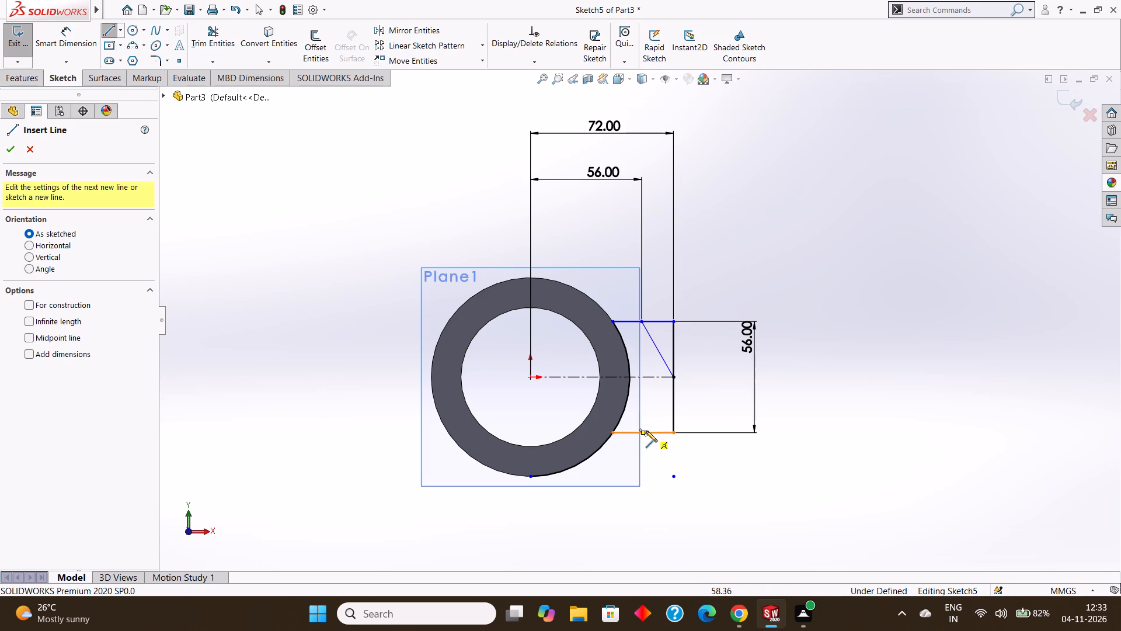
left_click(642, 320)
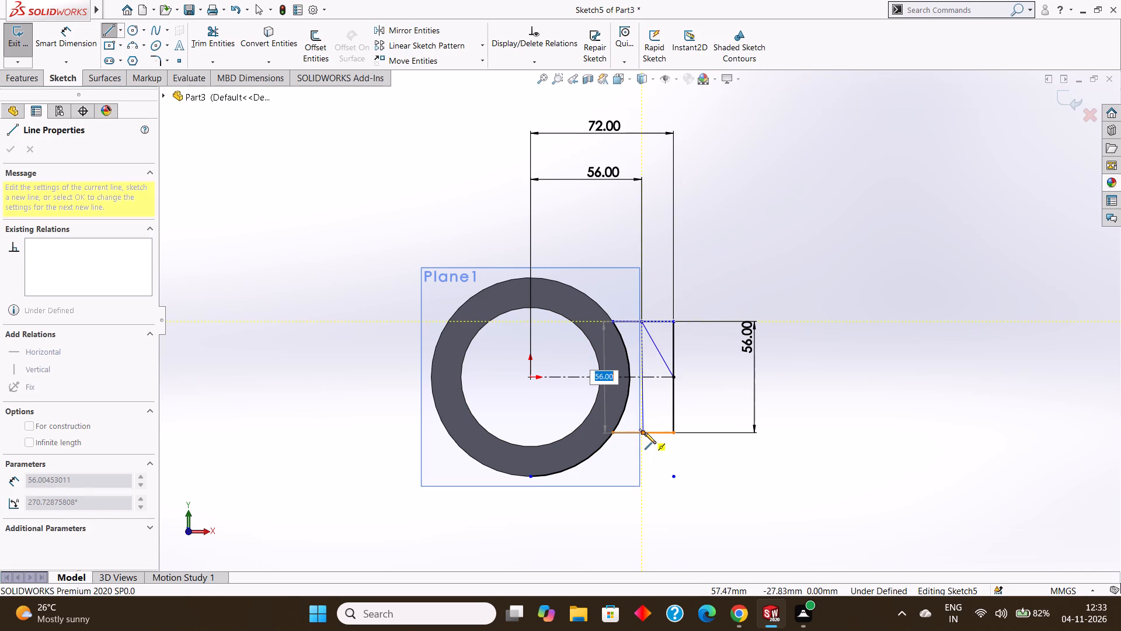
left_click(645, 432)
key("Escape")
key("Escape")
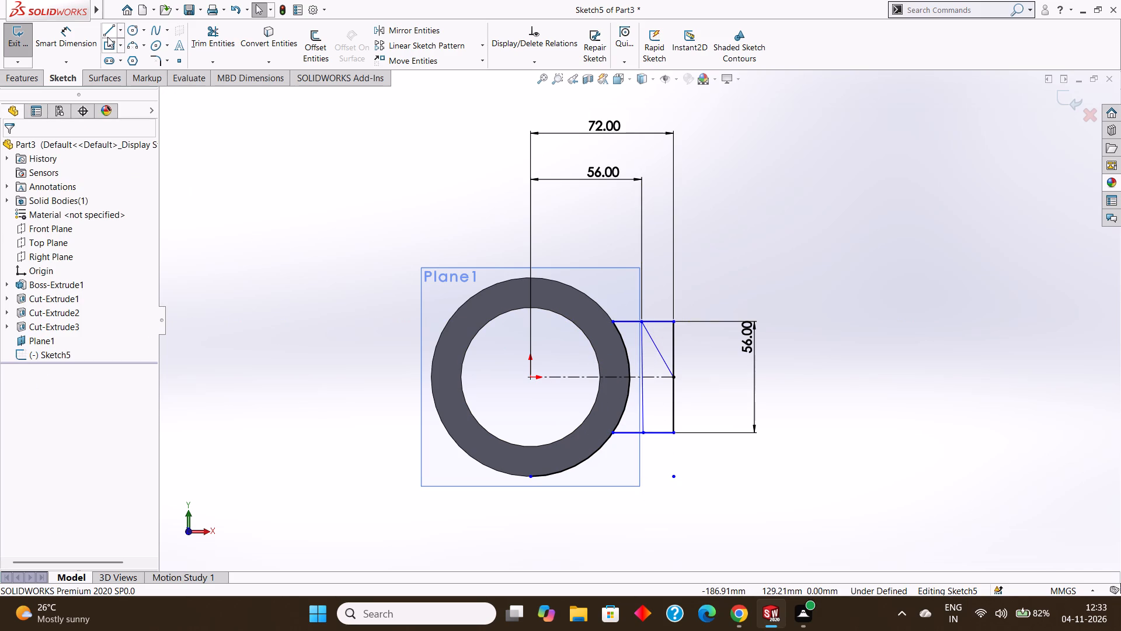
Draw a slanted line from the near-vertical line's lower end to the outer end of the centreline.
left_click(107, 36)
scroll(626, 413, "down", 2)
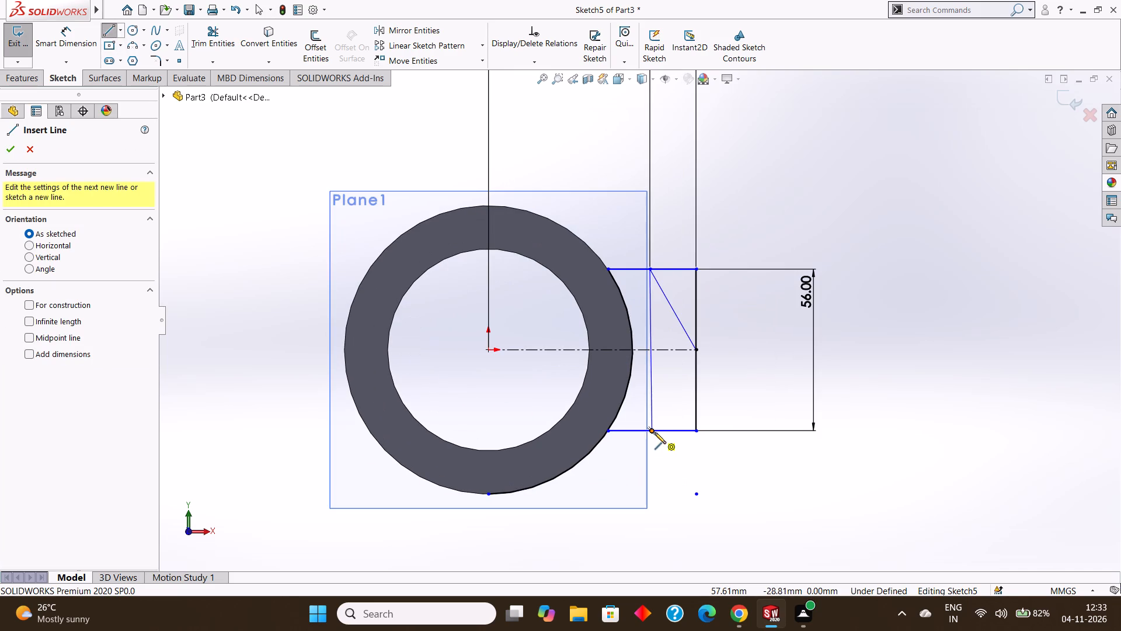
left_click(655, 432)
left_click(695, 350)
key("Escape")
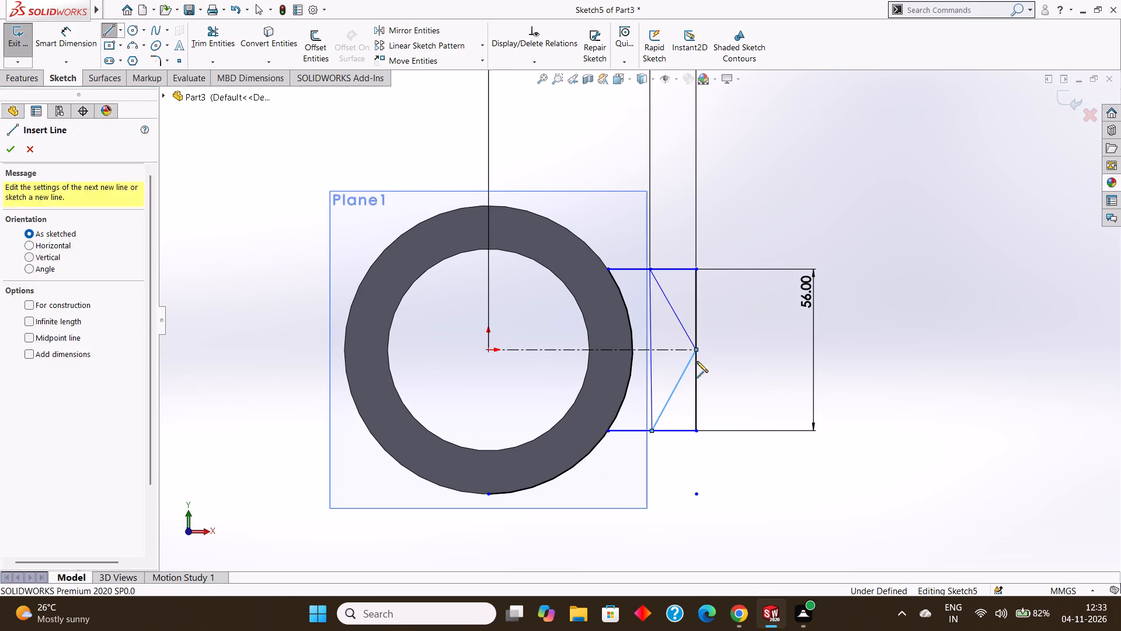
key("Escape")
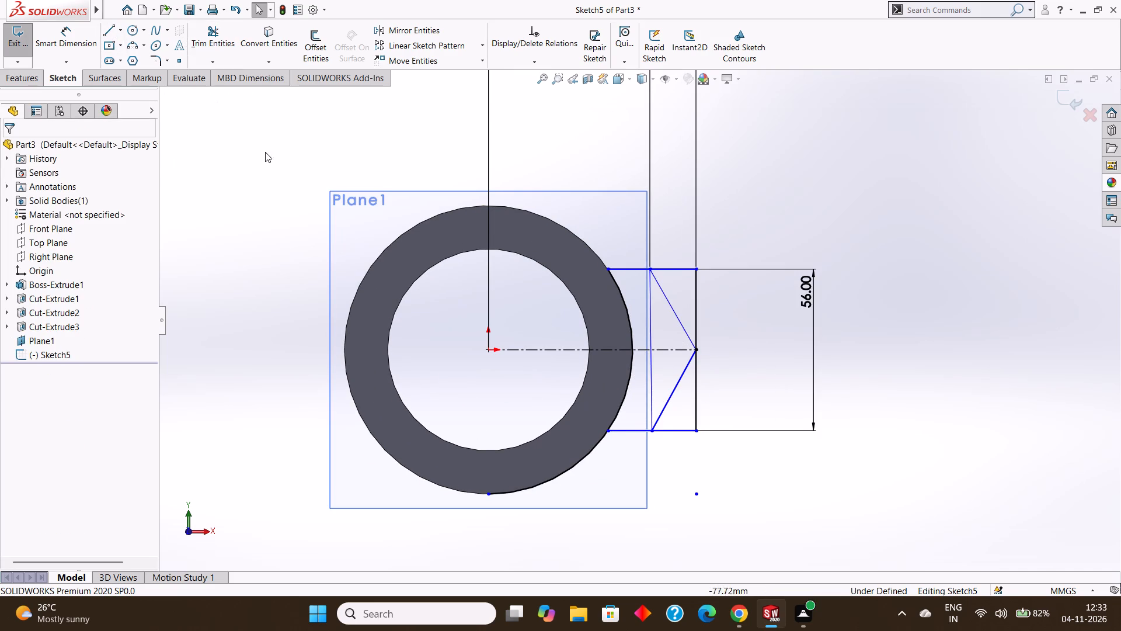
Trim away the near-vertical line, the outer vertical line and both horizontal segments beyond the slanted lines to leave a pointed outline.
left_click(223, 39)
left_click(650, 306)
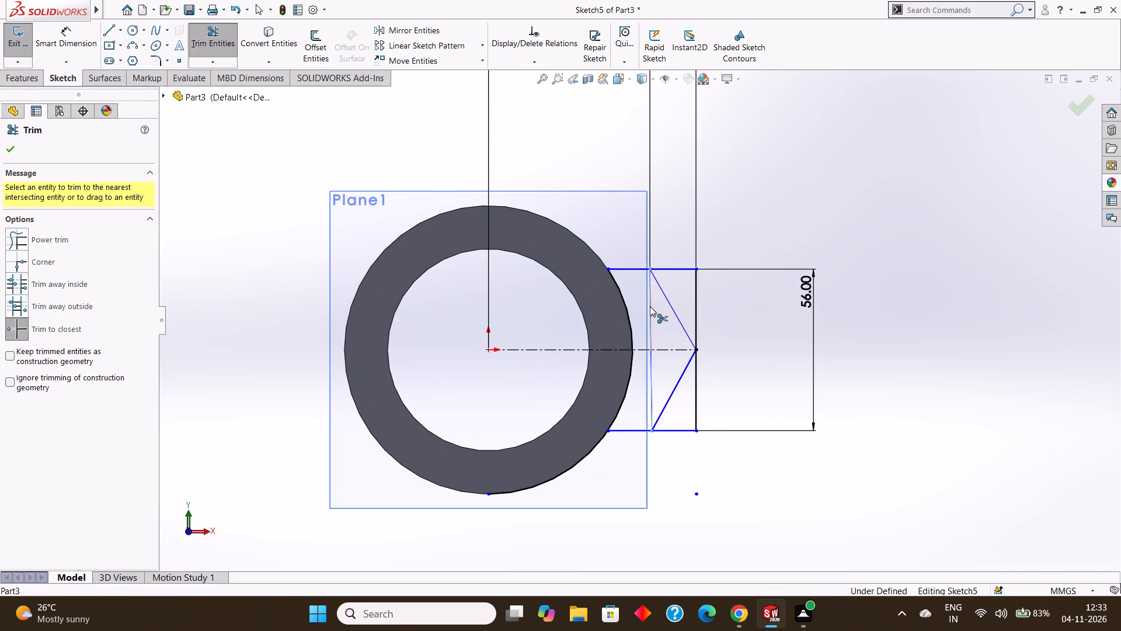
left_click(651, 358)
left_click(675, 269)
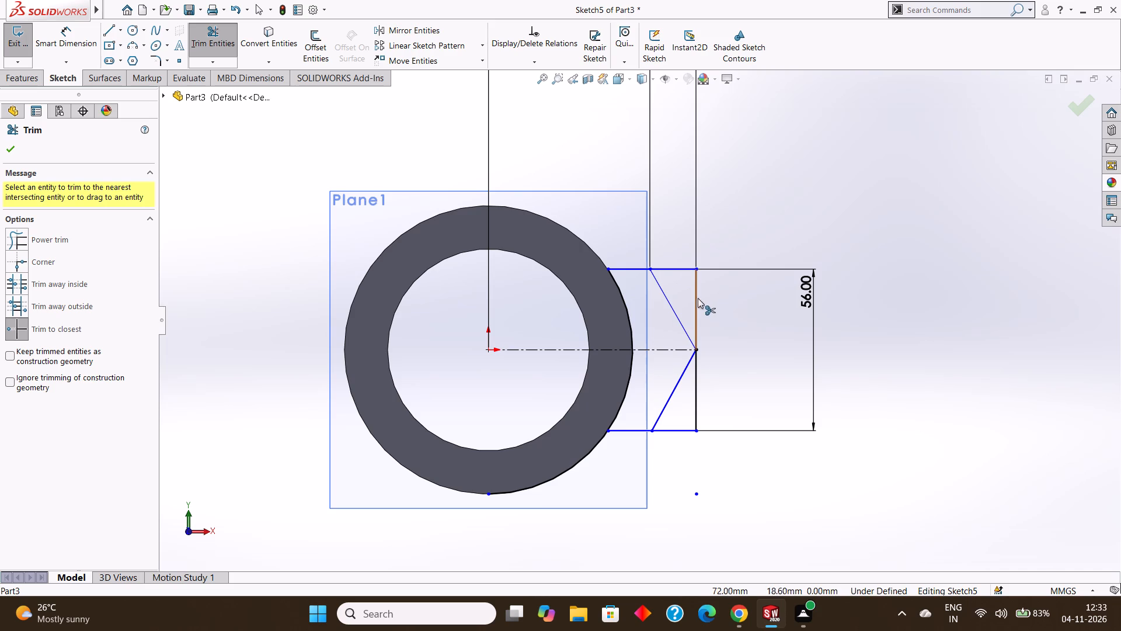
left_click(695, 292)
left_click(697, 371)
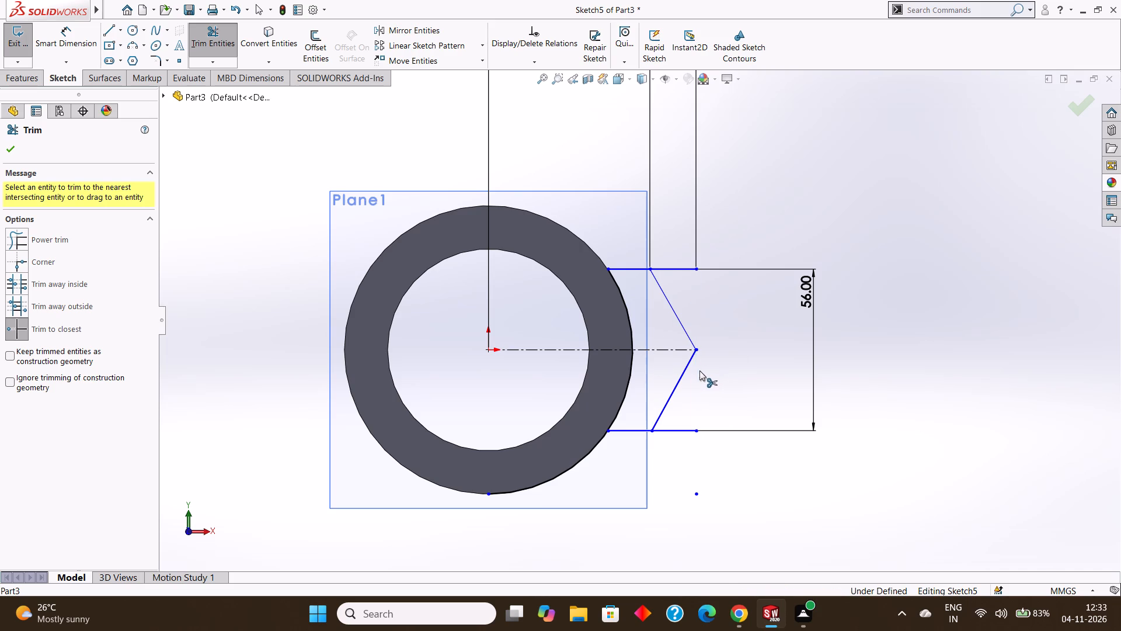
left_click(679, 271)
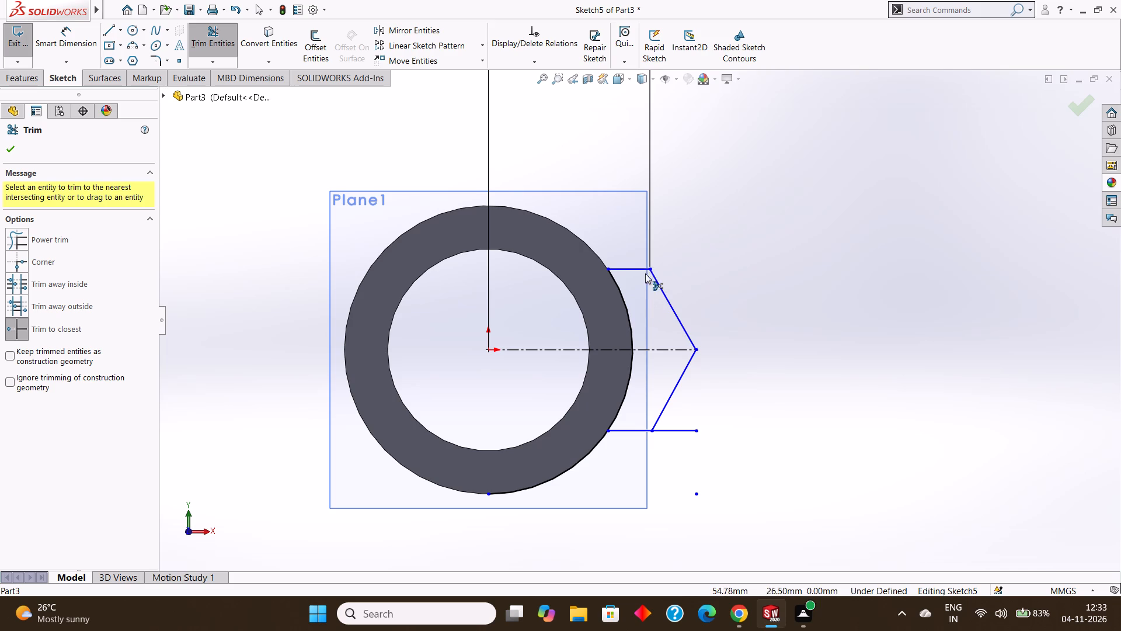
left_click(683, 431)
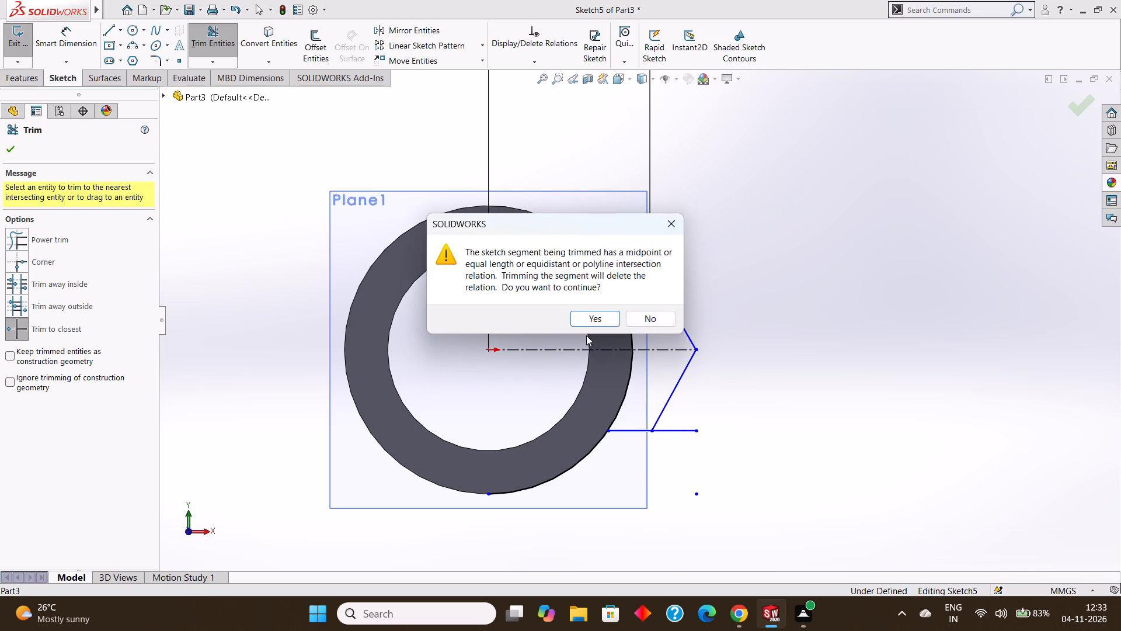
left_click(599, 315)
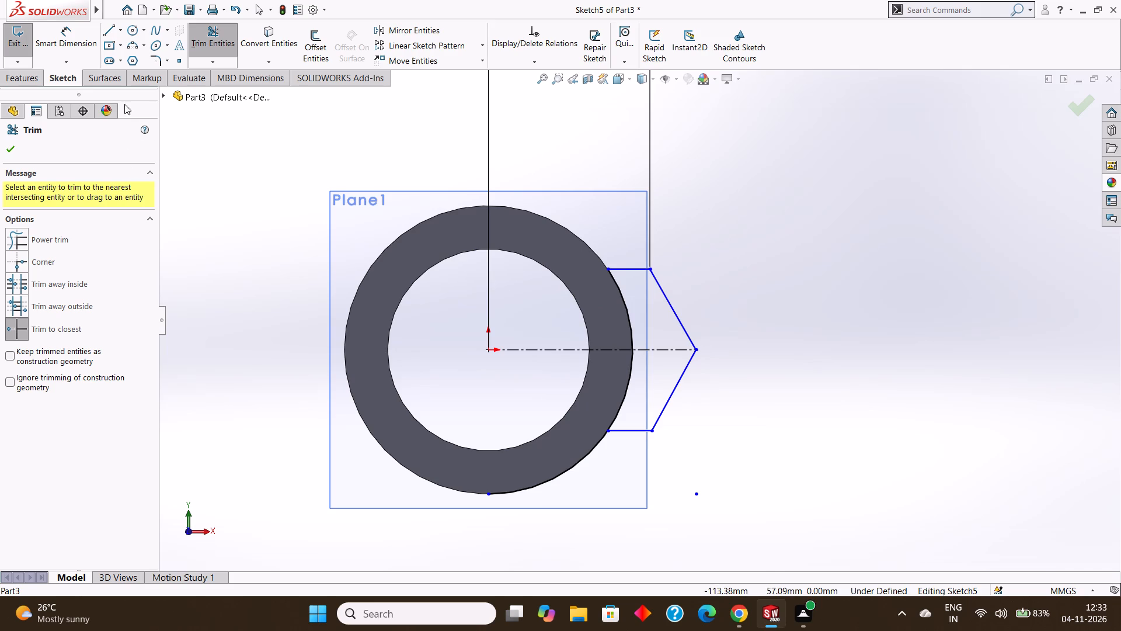
Dimension the lengths of the upper and lower horizontal lines of the pointed outline.
left_click(62, 44)
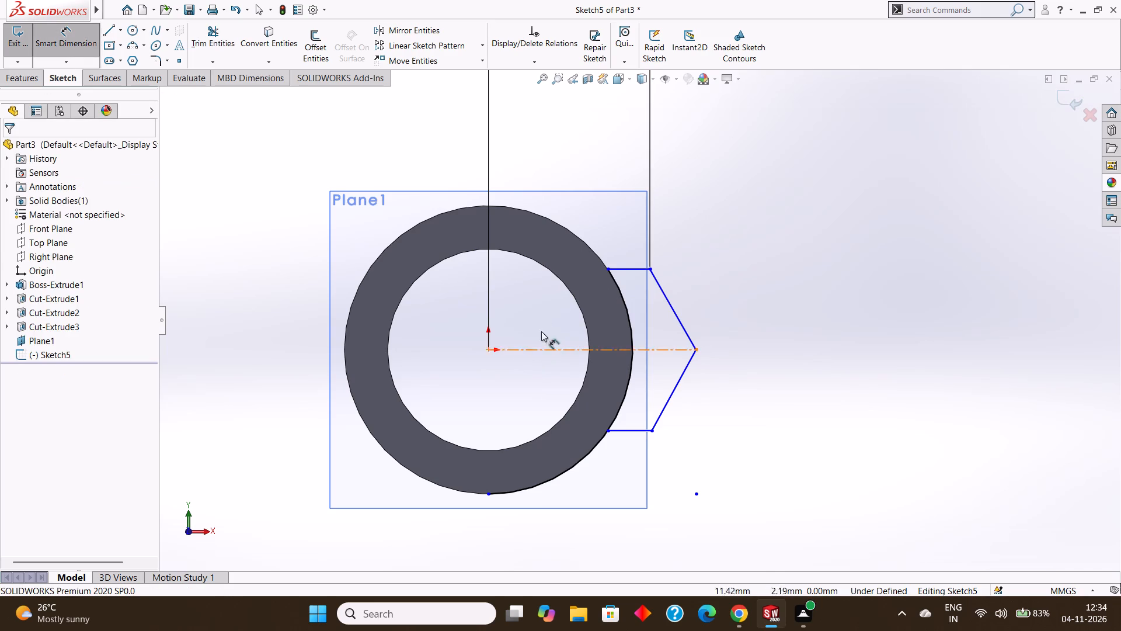
left_click(617, 266)
left_click(617, 219)
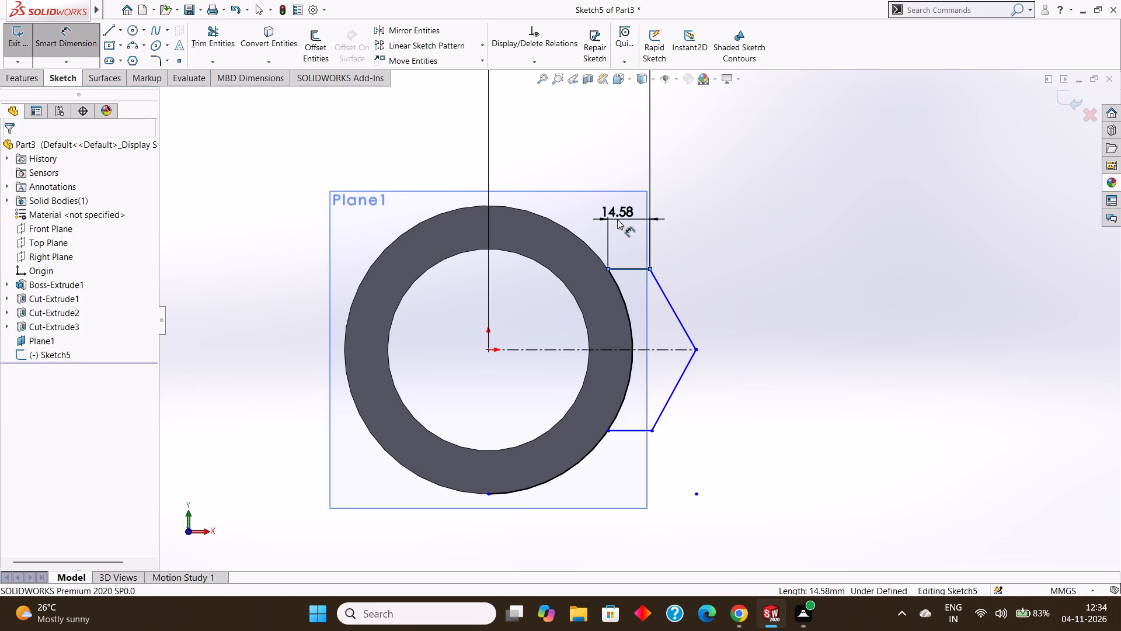
left_click(568, 200)
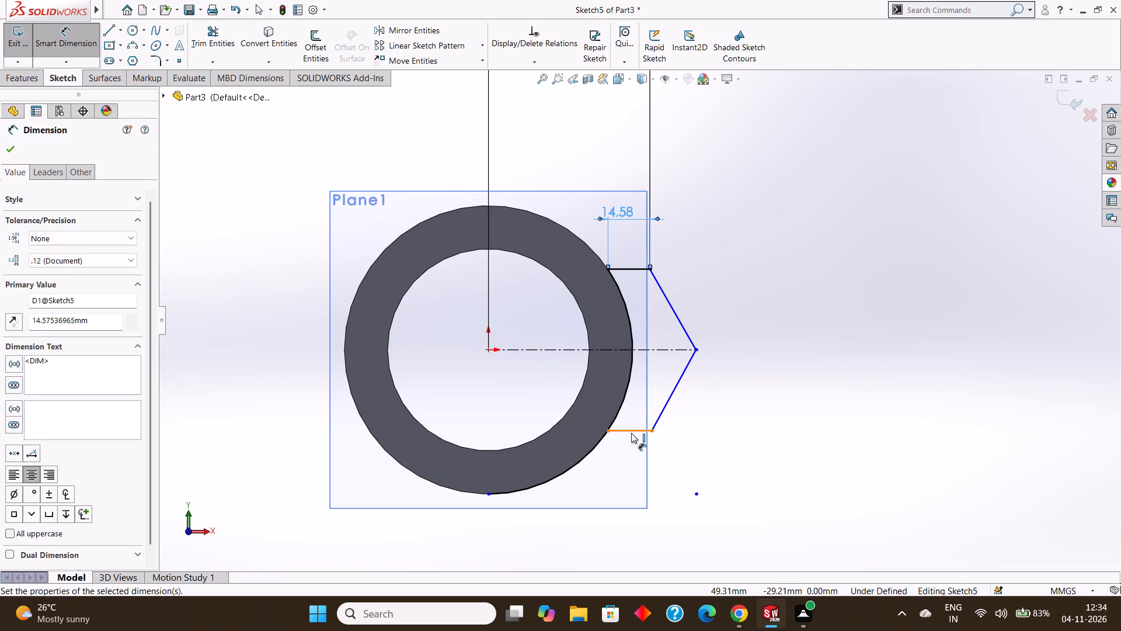
left_click(631, 431)
left_click(632, 452)
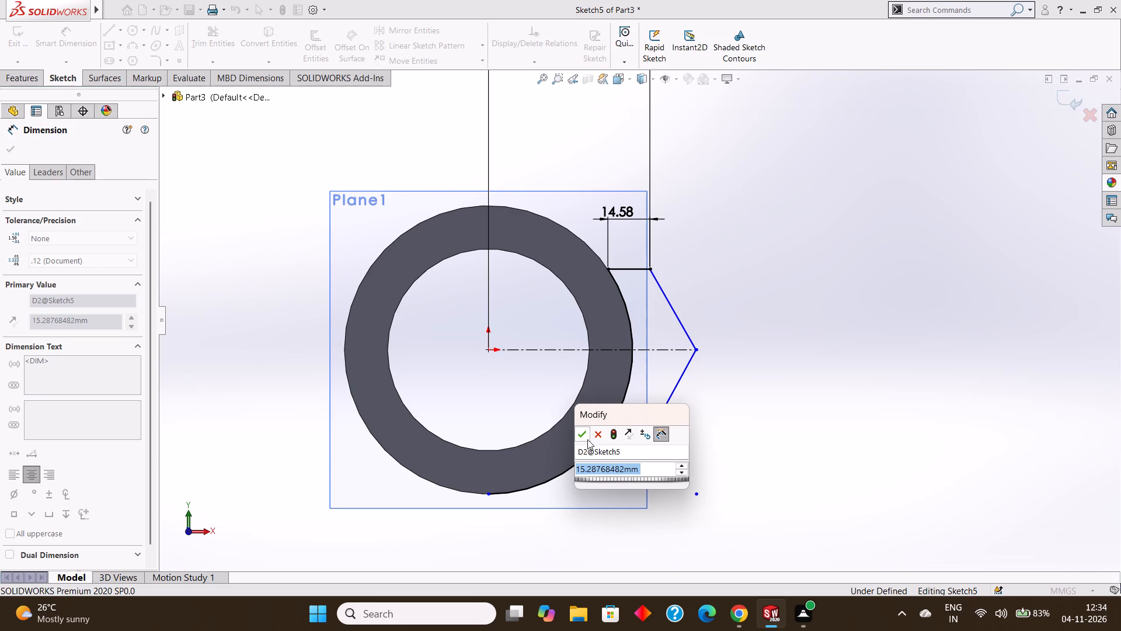
left_click(586, 435)
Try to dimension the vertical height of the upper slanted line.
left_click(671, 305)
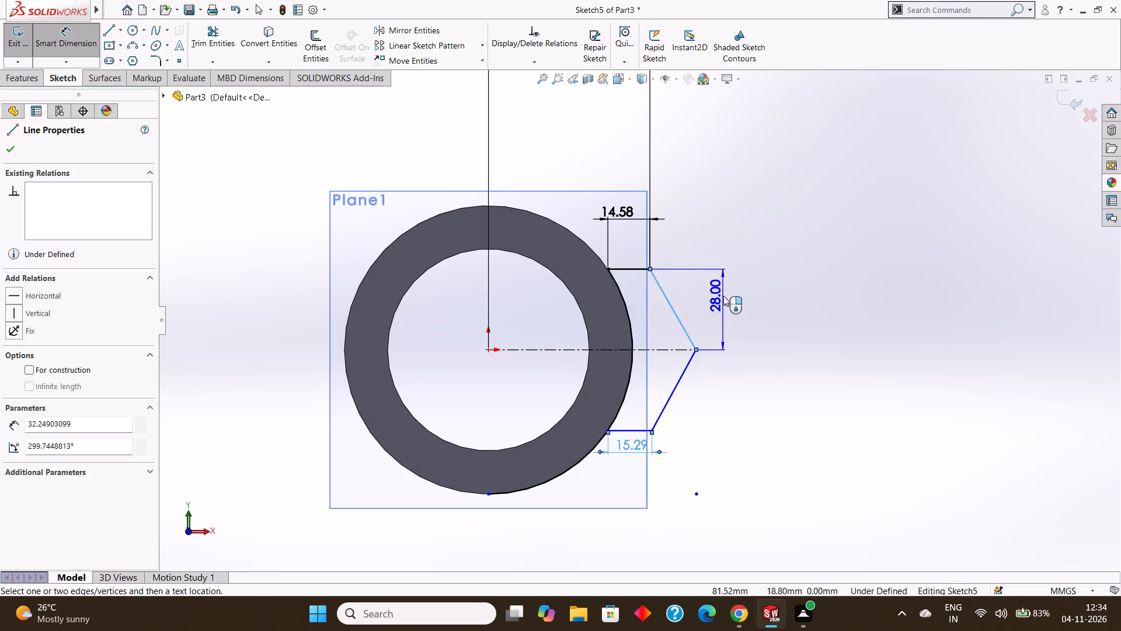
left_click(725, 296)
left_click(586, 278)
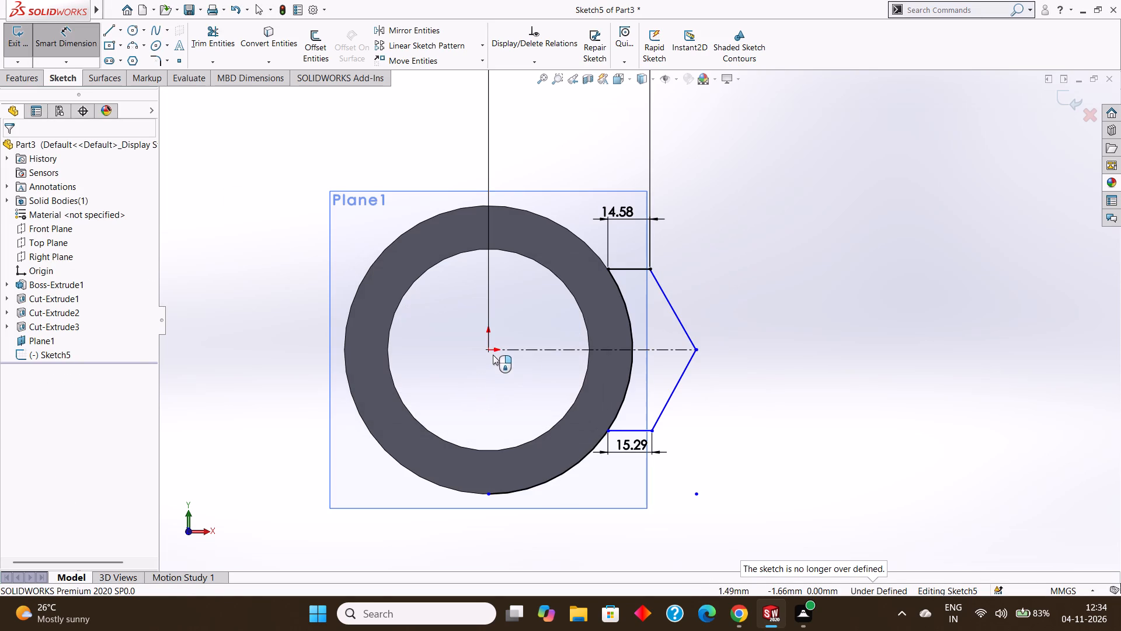
Dimension the horizontal distance from the origin to the tip of the pointed outline.
left_click(489, 351)
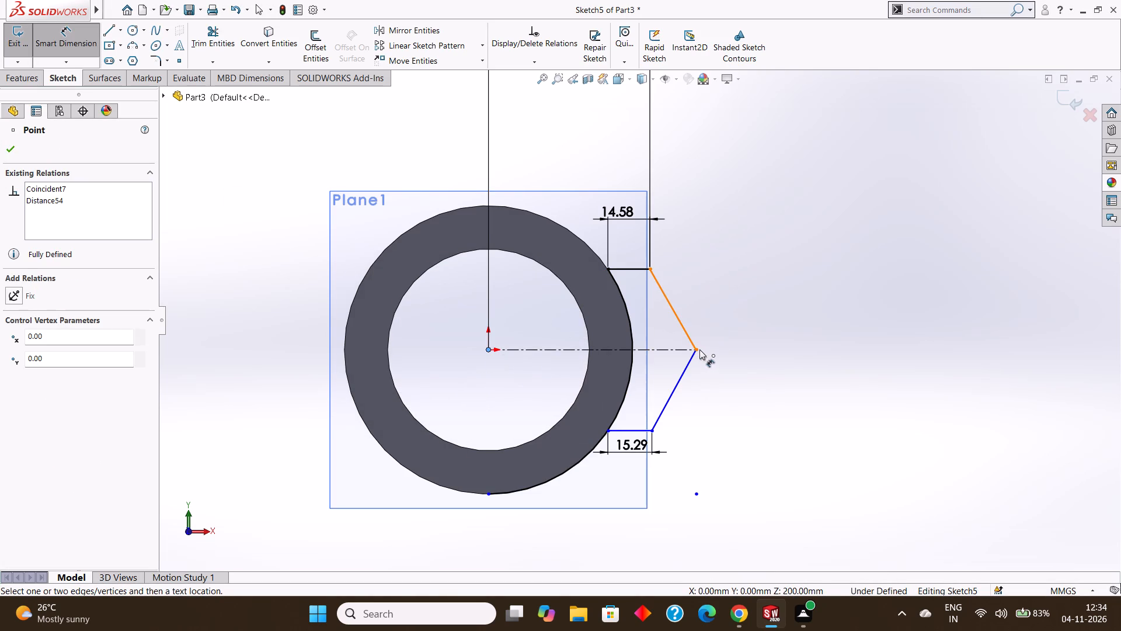
left_click(699, 349)
left_click(690, 296)
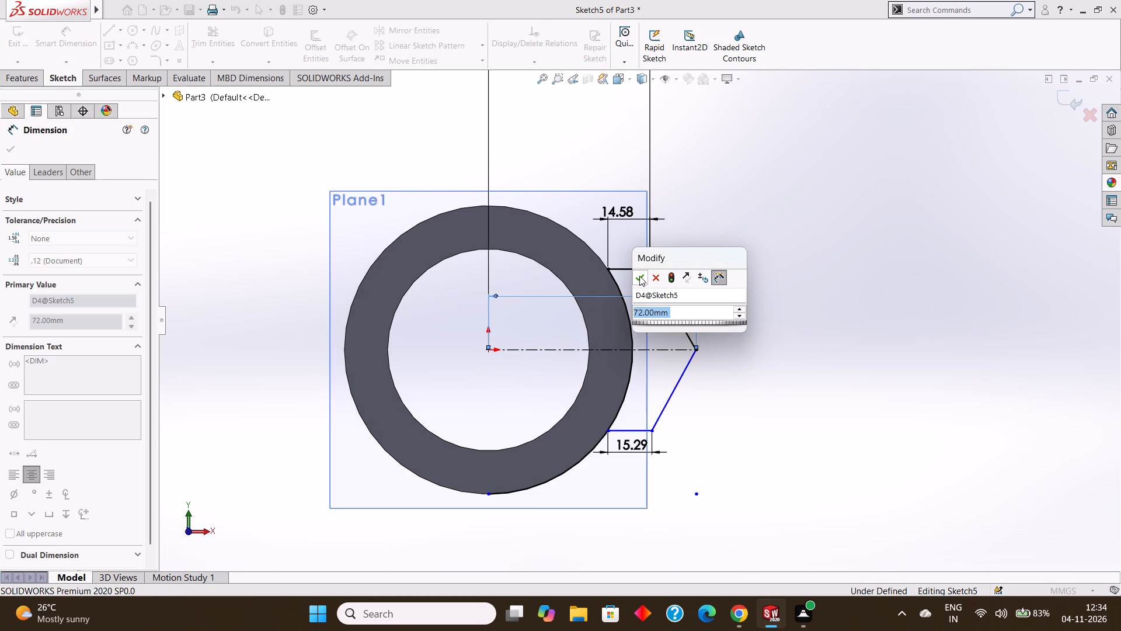
left_click(640, 275)
left_click(487, 349)
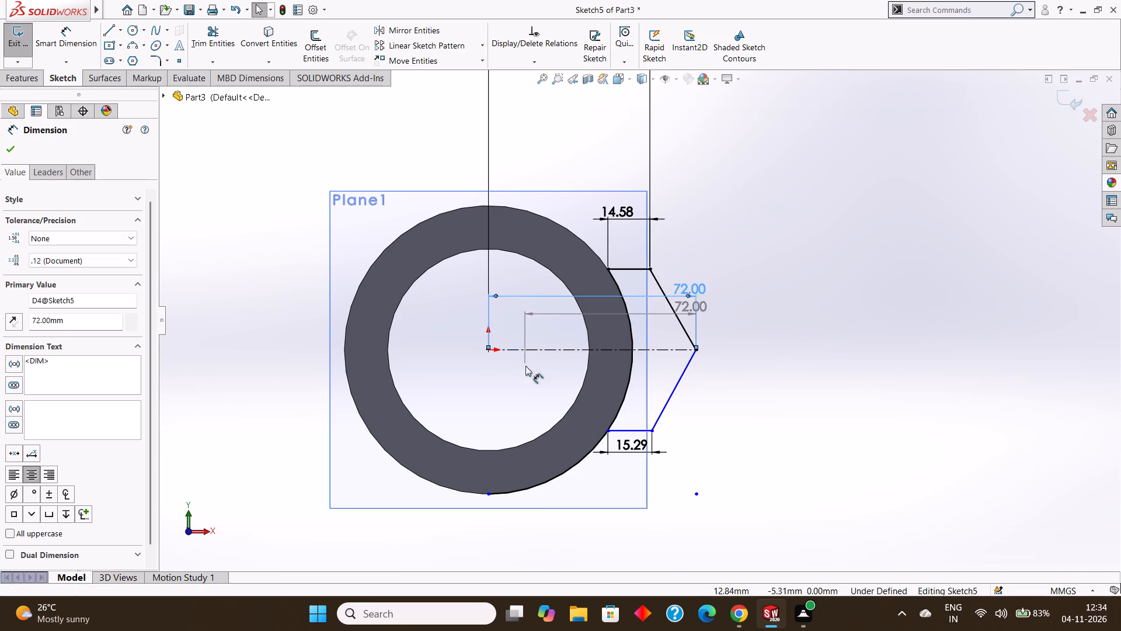
key("Escape")
key("Escape")
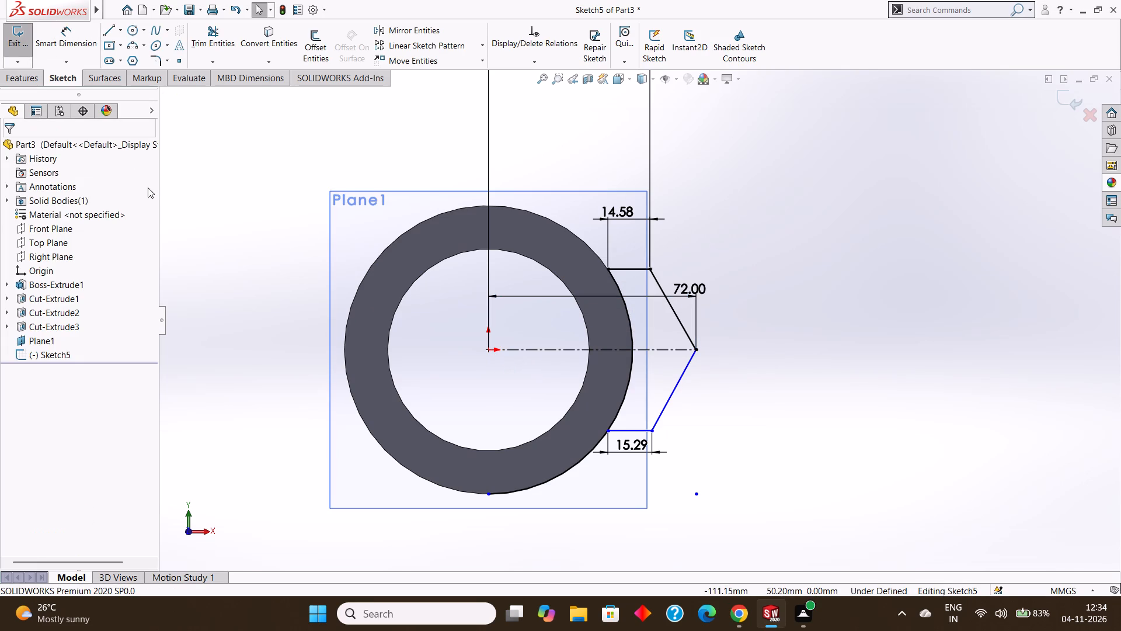
Dimension the vertical distance from the origin to the outline's lower outer corner, where the horizontal and slanted lines meet.
left_click(73, 37)
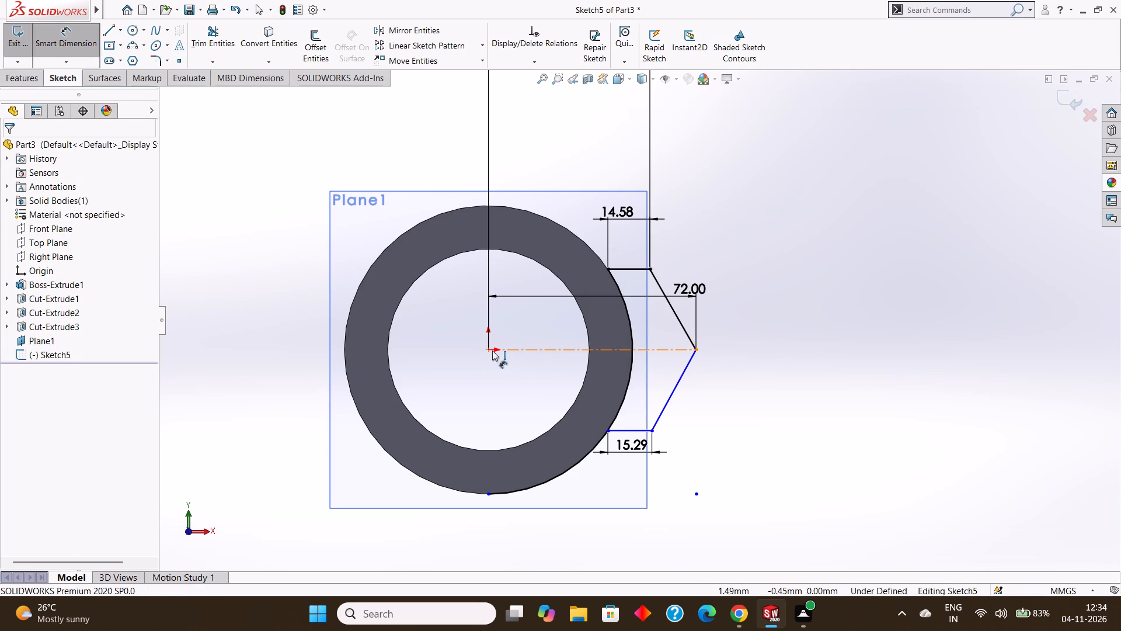
left_click(489, 349)
left_click(654, 429)
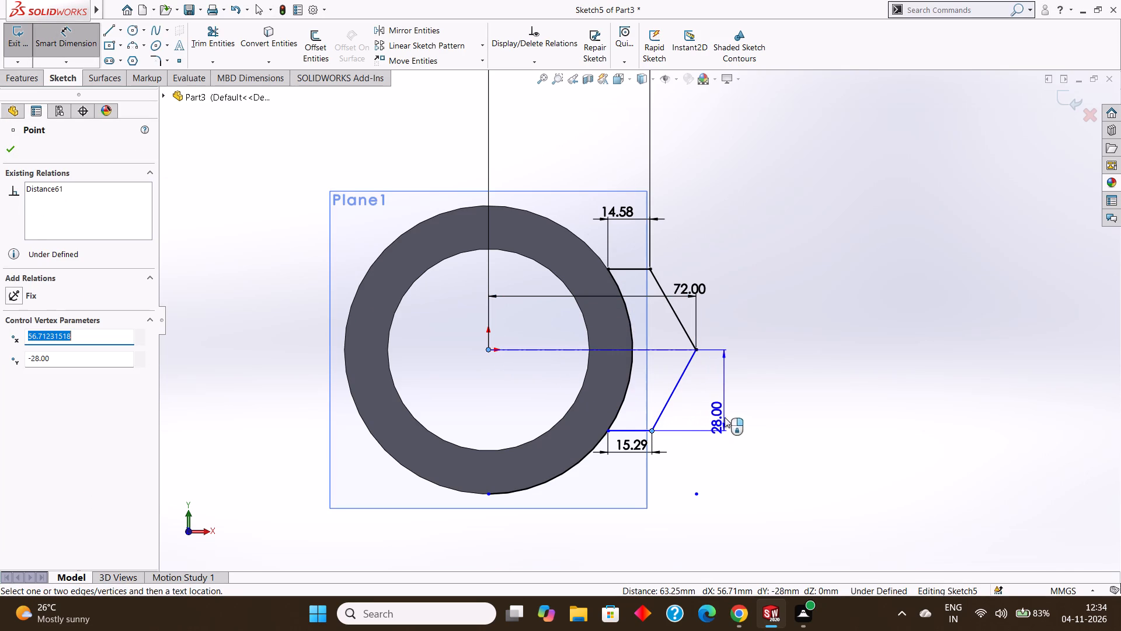
left_click(754, 379)
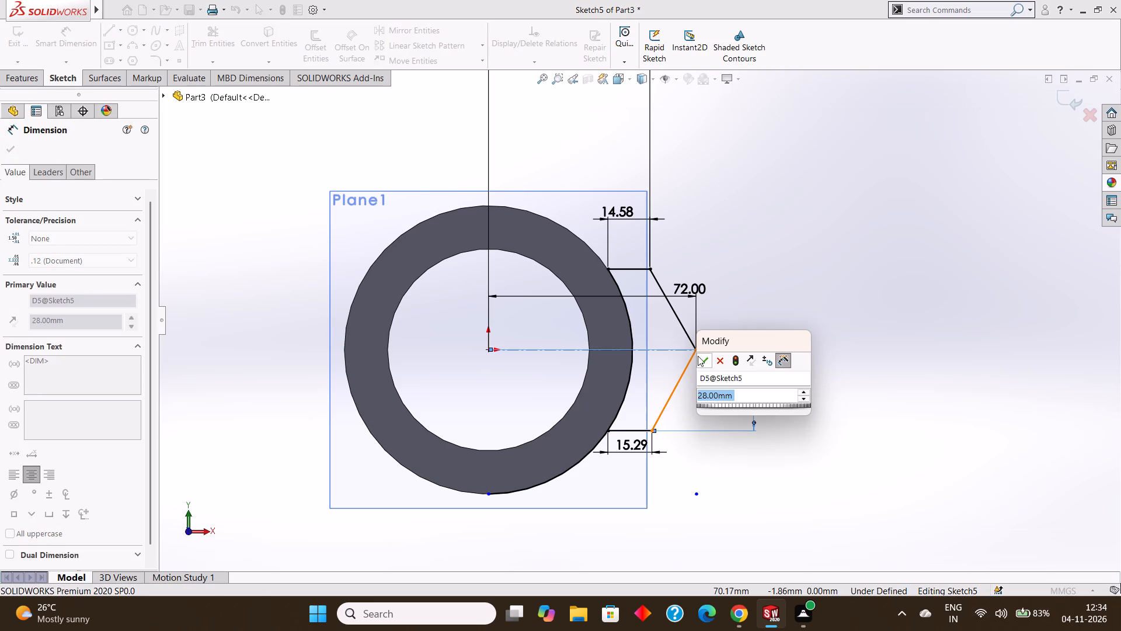
left_click(698, 356)
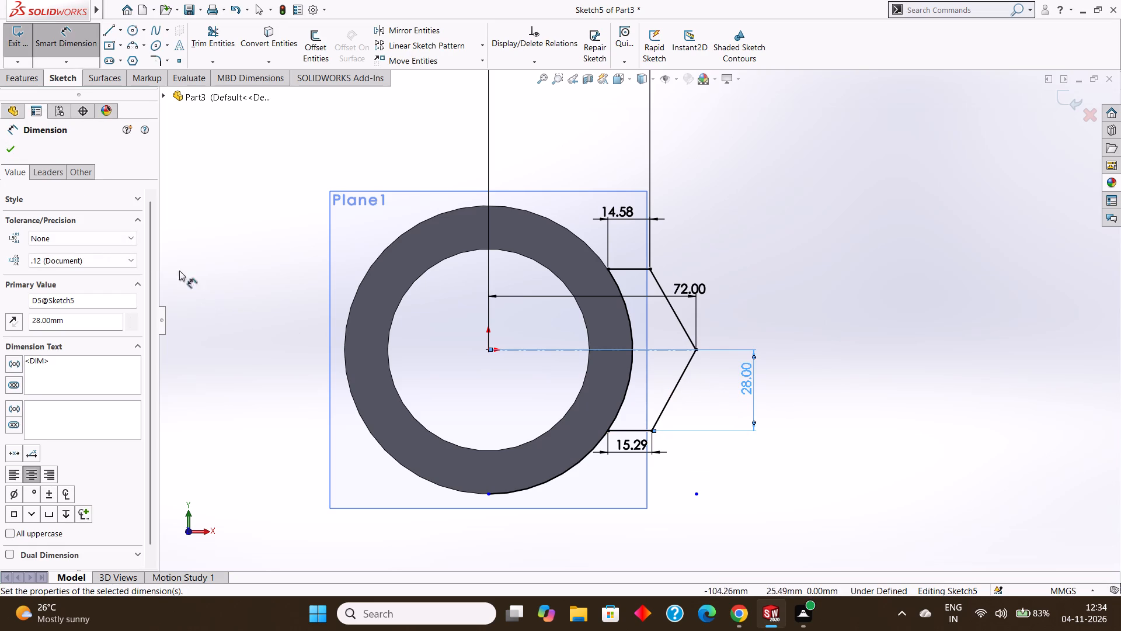
left_click(5, 150)
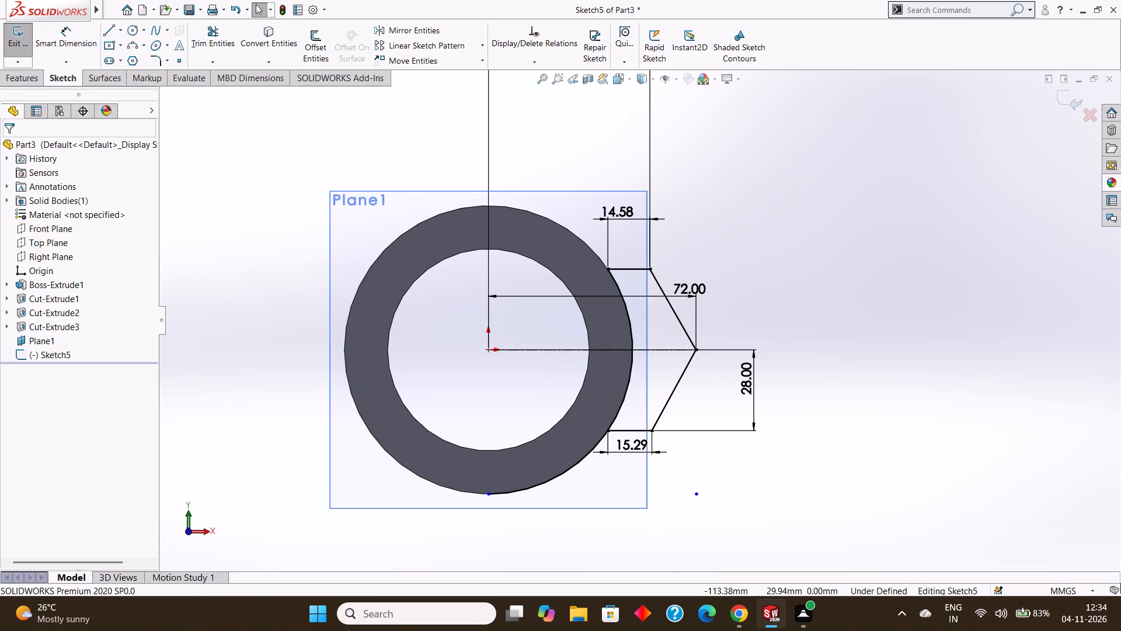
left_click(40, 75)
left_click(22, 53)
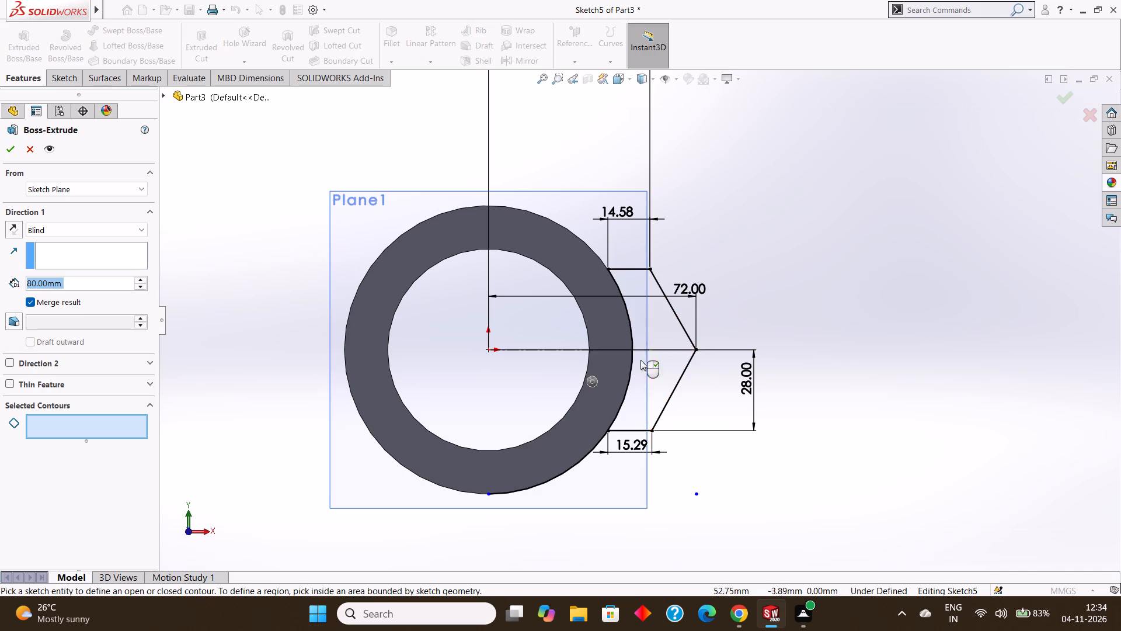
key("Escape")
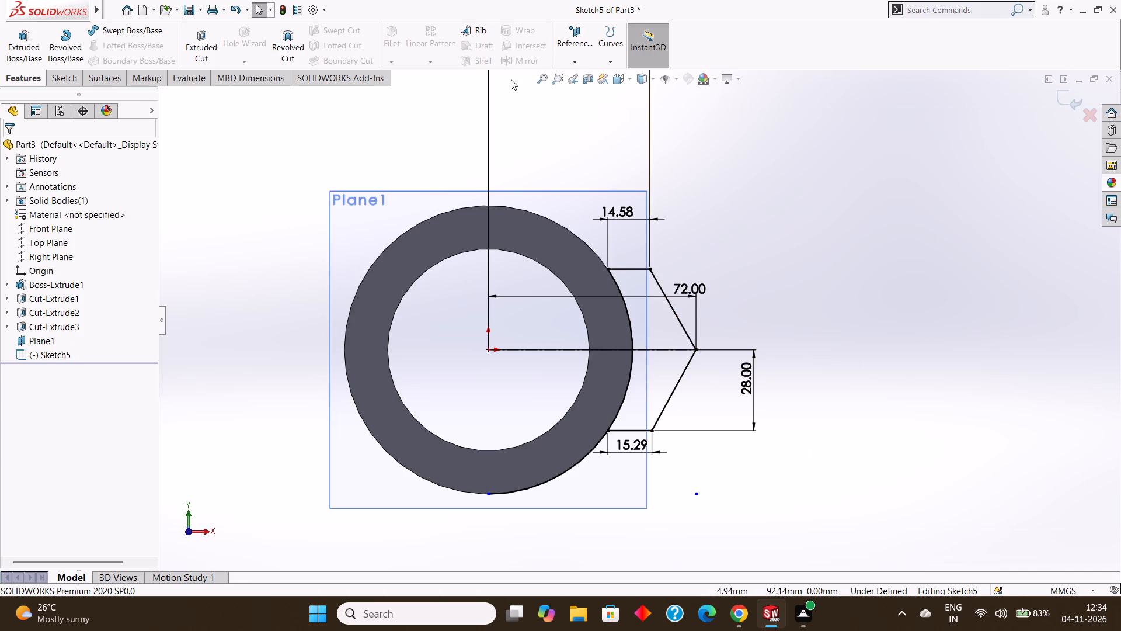
Trim away the centreline between the origin and the pointed tip, both inside and outside the cylinder's edge.
left_click(66, 77)
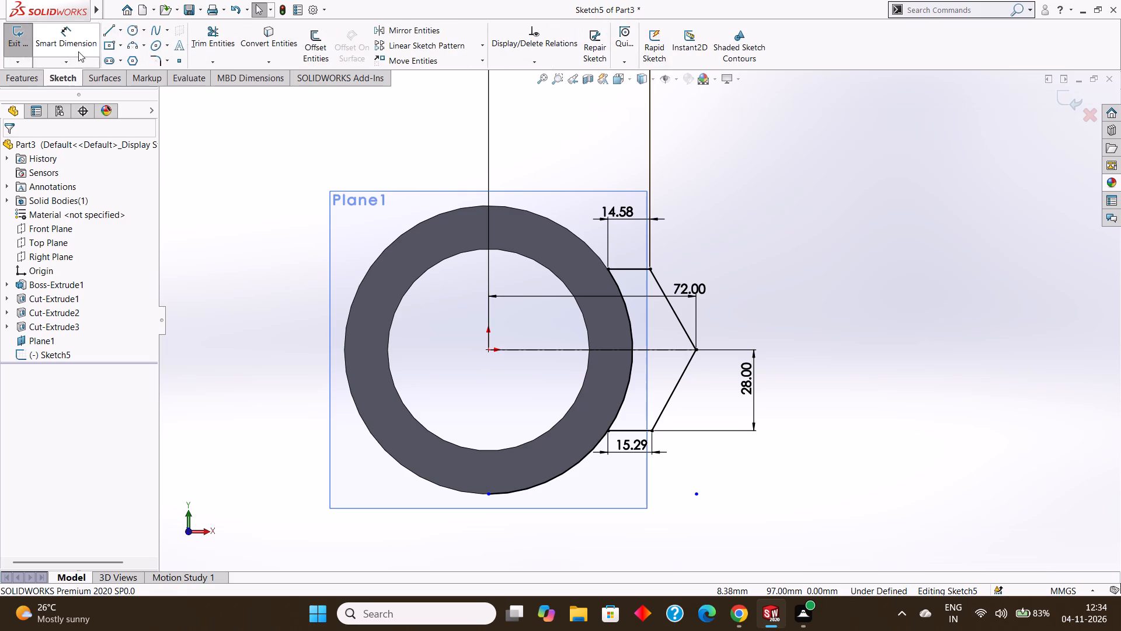
left_click(217, 36)
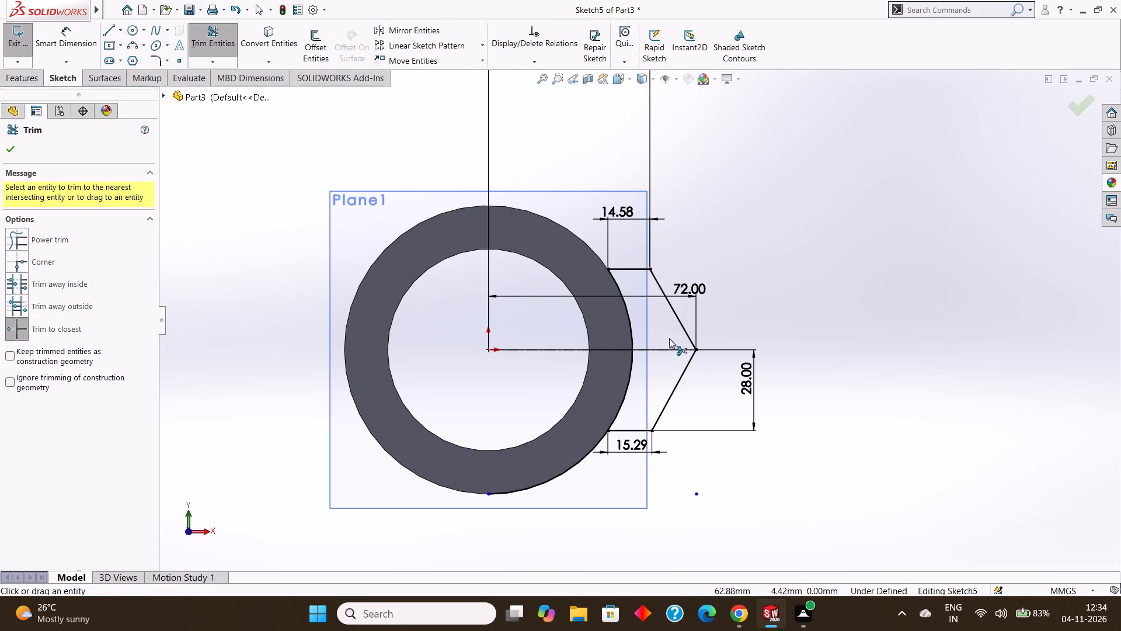
left_click(664, 351)
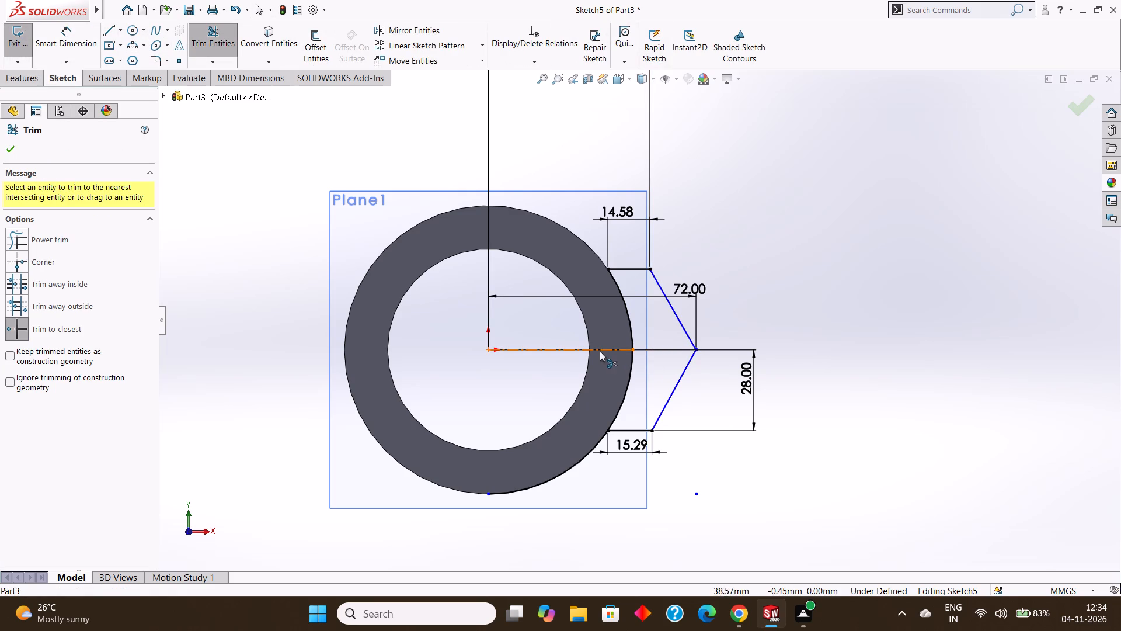
left_click(602, 348)
left_click(548, 346)
key("Escape")
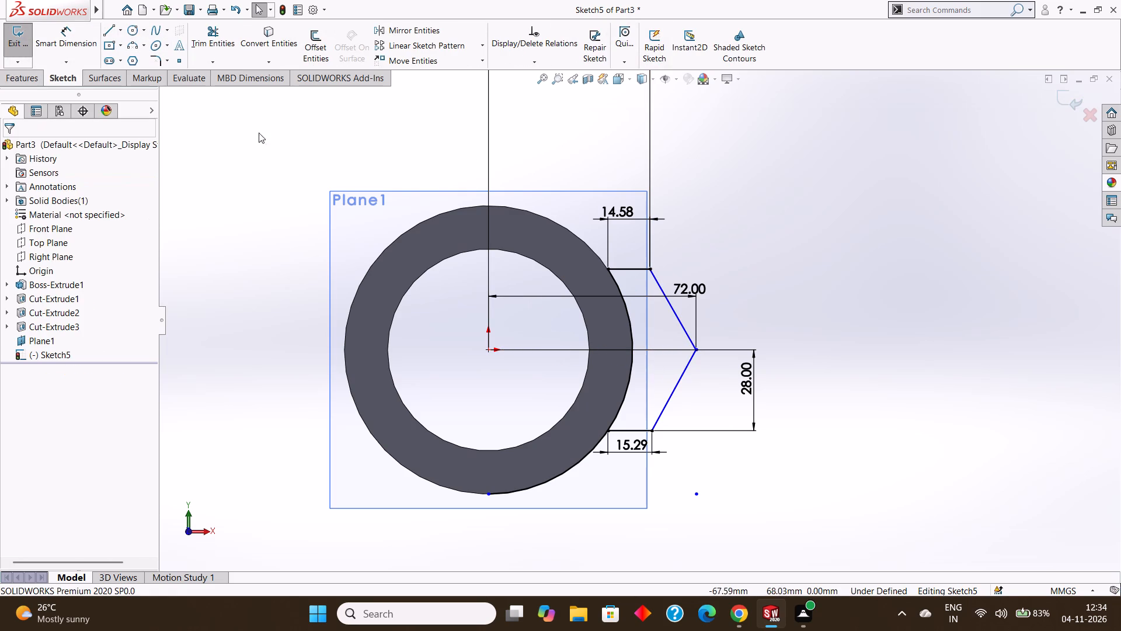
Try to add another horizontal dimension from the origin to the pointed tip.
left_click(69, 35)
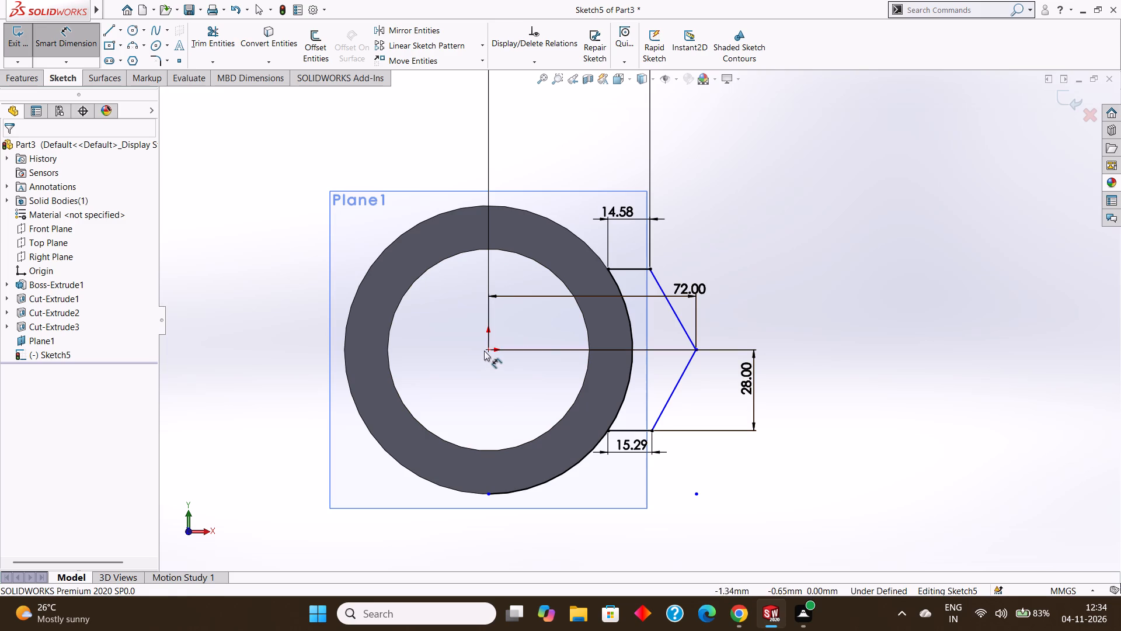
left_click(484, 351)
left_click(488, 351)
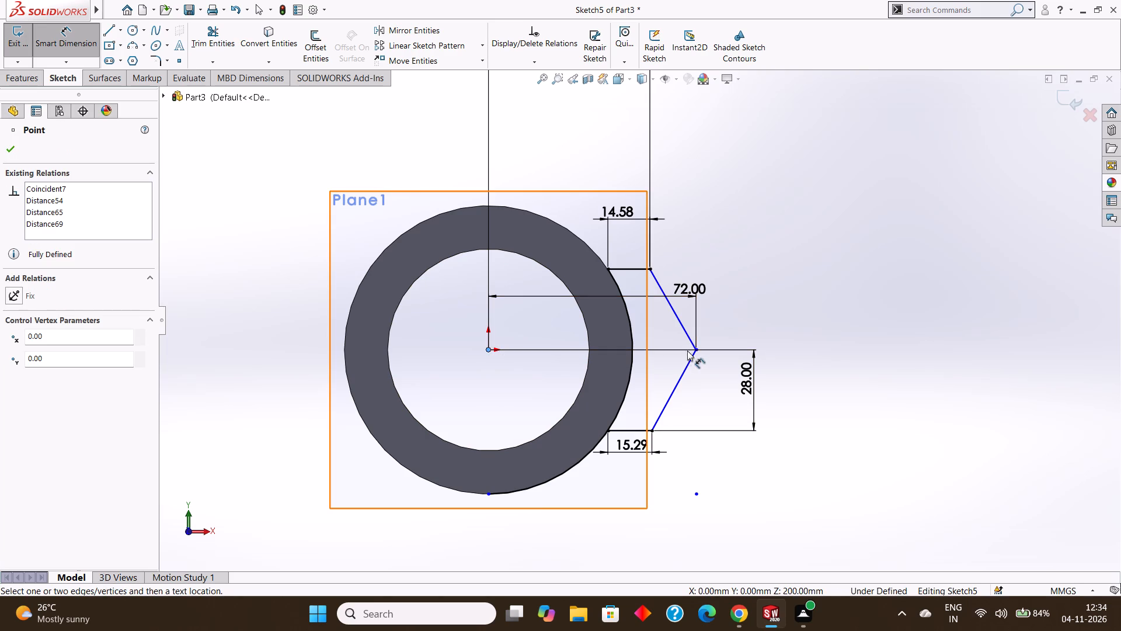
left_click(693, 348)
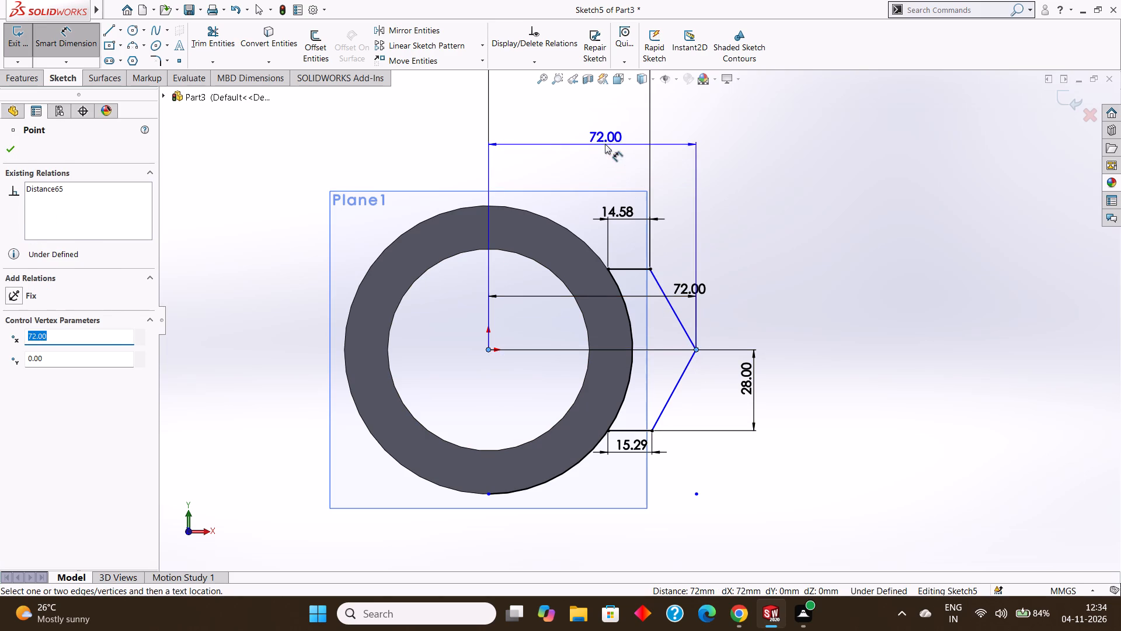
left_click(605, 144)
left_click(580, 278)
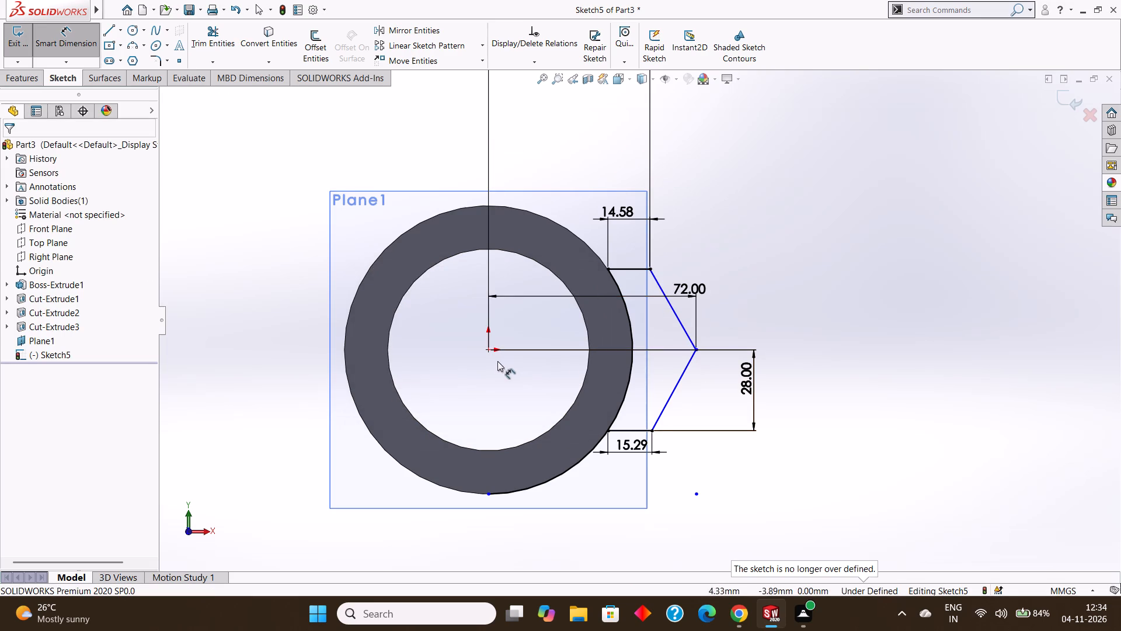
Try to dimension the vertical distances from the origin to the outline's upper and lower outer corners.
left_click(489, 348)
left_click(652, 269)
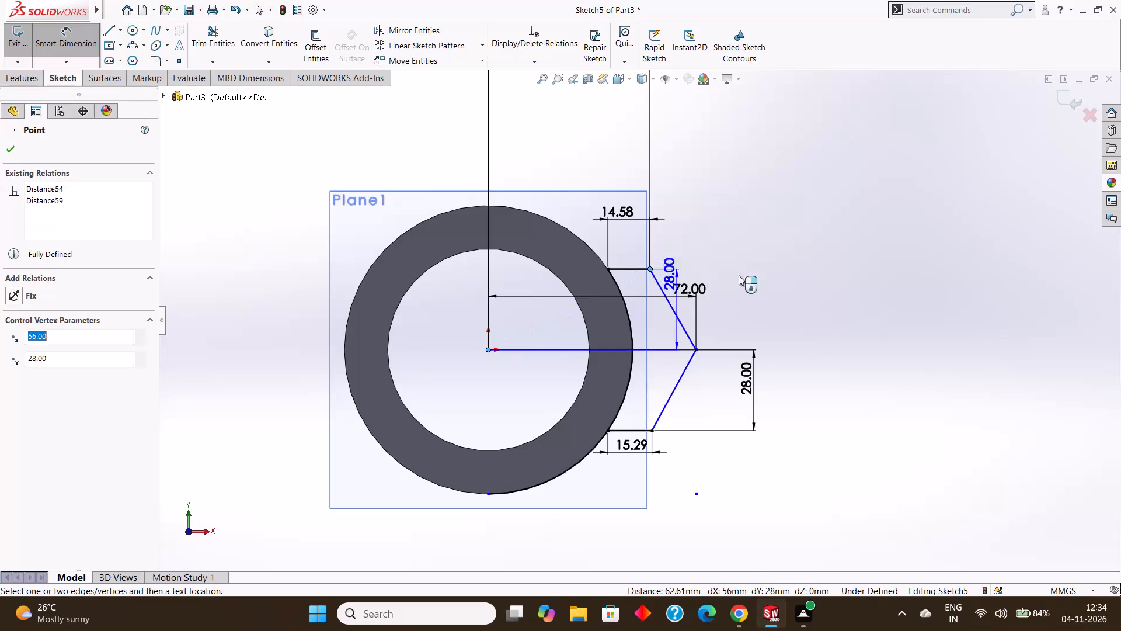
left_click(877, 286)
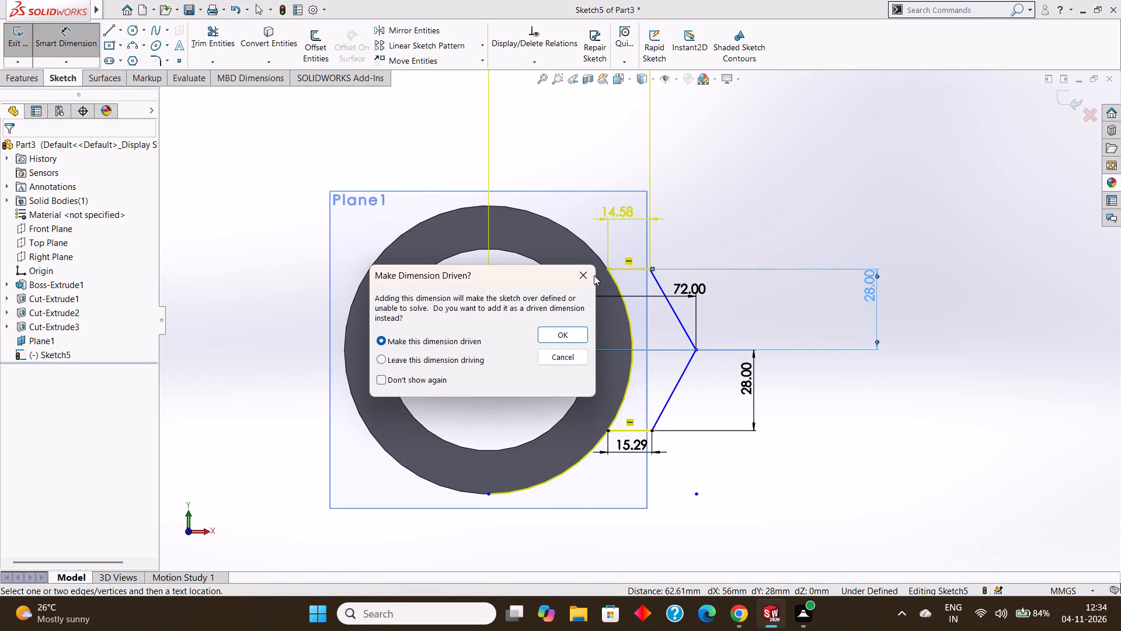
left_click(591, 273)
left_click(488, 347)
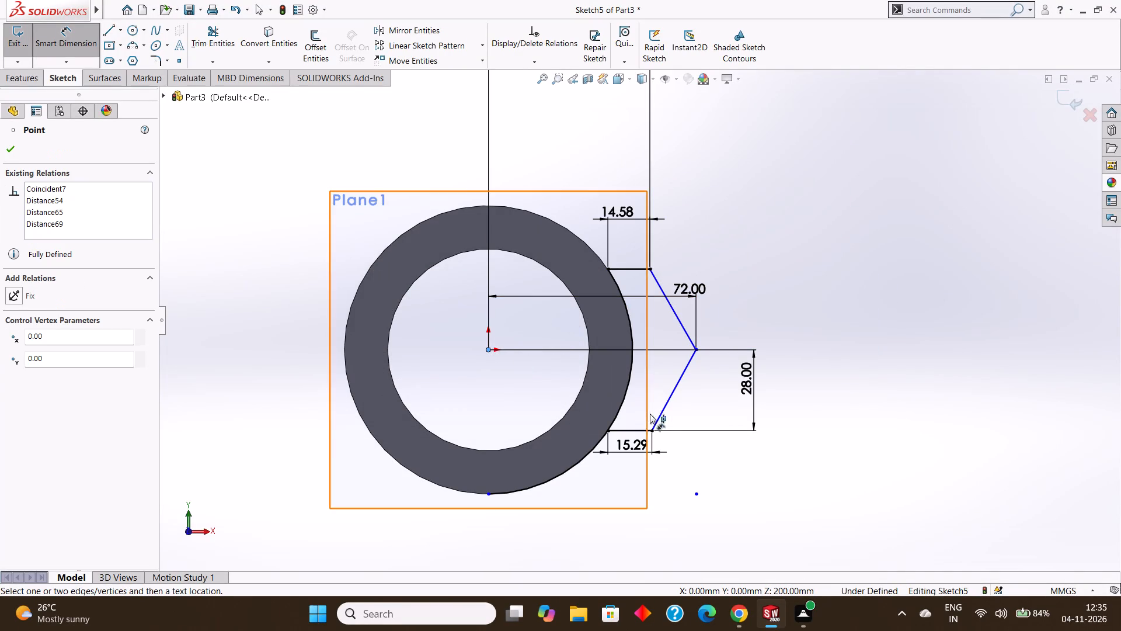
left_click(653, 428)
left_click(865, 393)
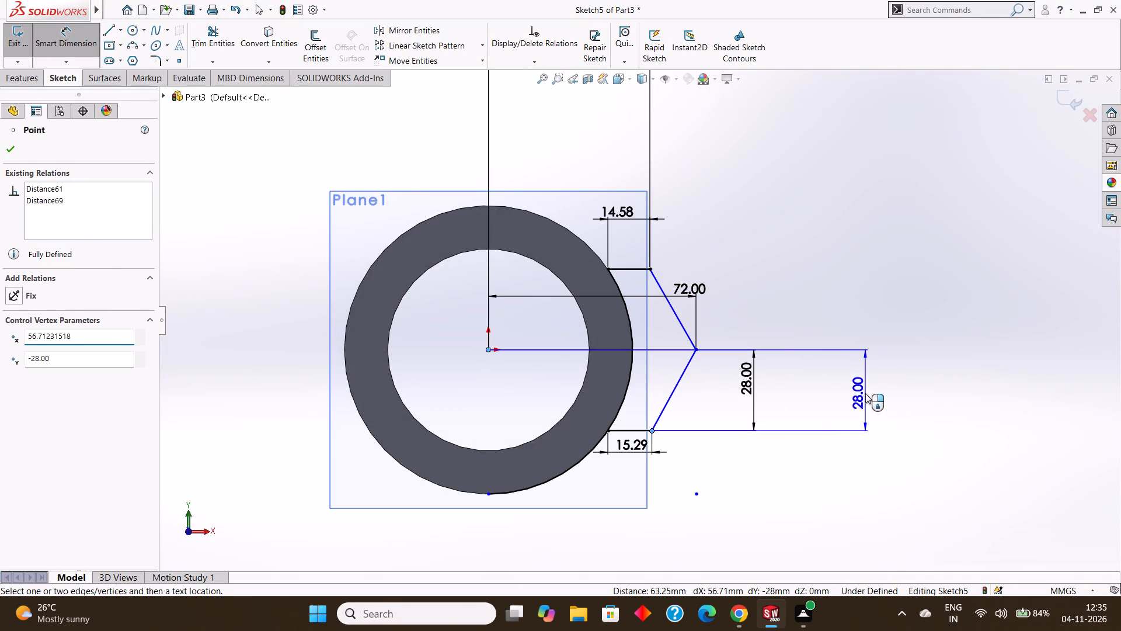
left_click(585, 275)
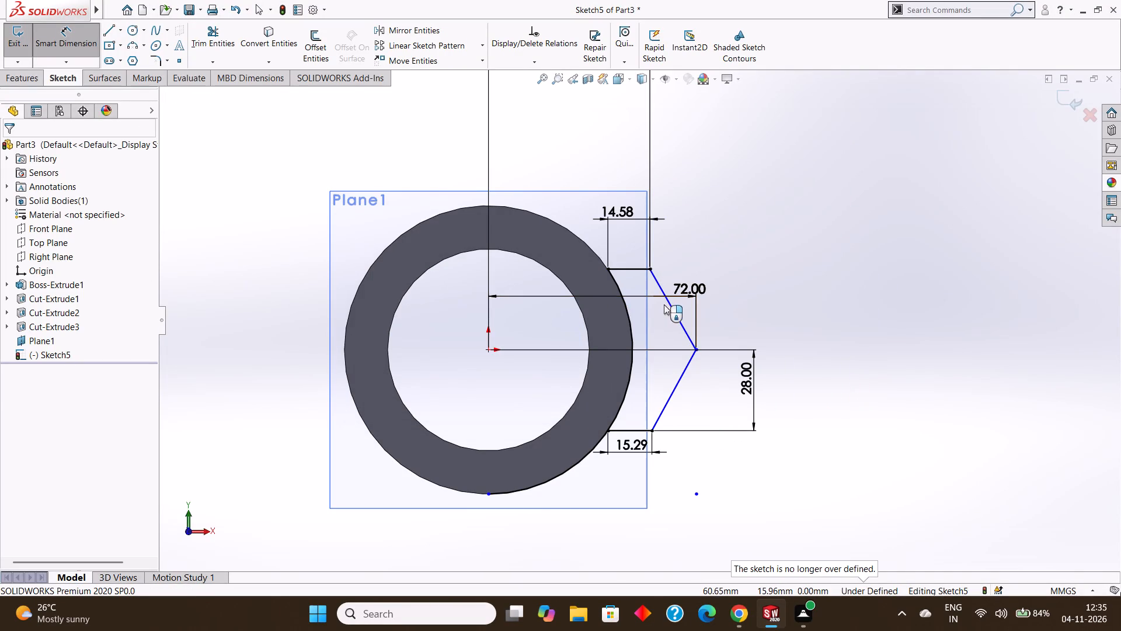
Dimension the vertical height of the upper slanted line from its upper end to the tip.
left_click(669, 307)
left_click(813, 307)
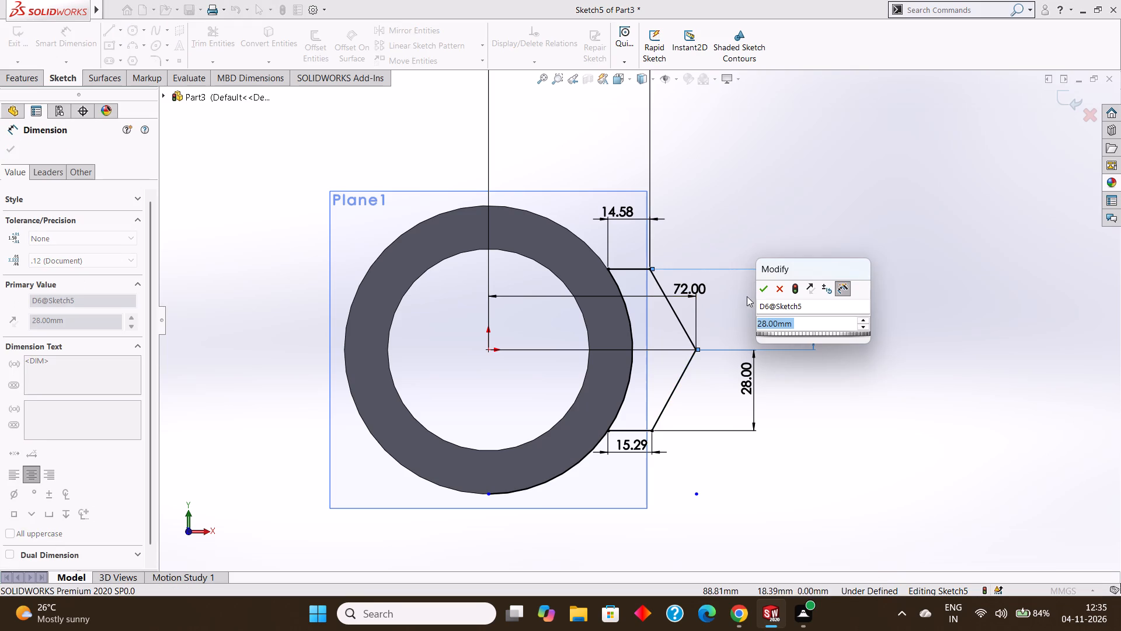
left_click(760, 289)
left_click(11, 149)
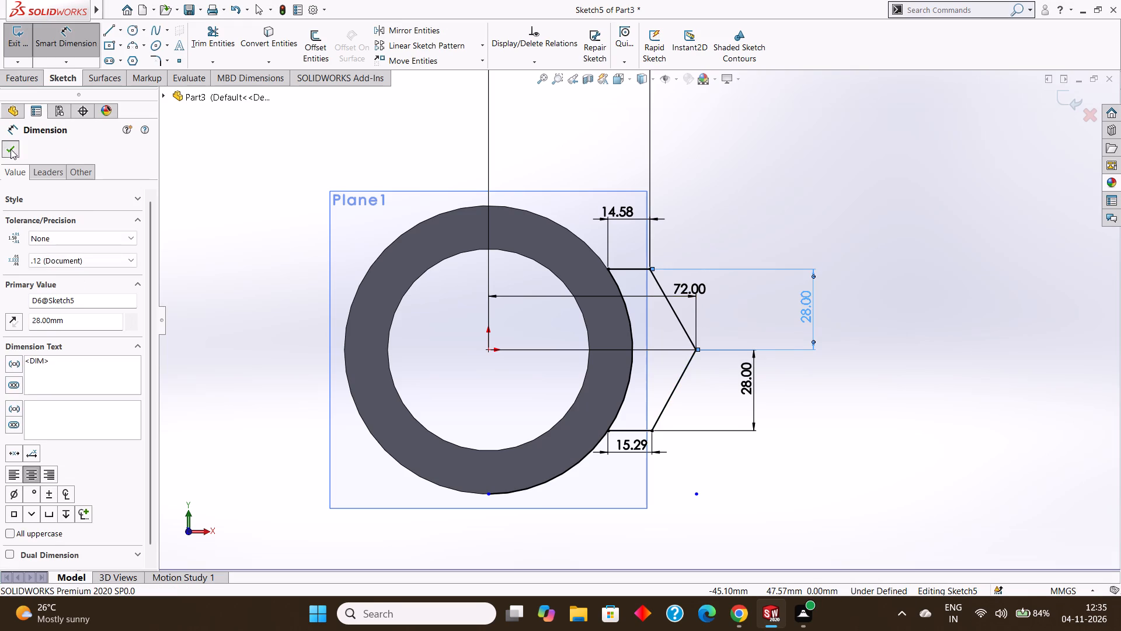
Extrude the pointed outline region beside the cylinder 5 mm in the reversed direction, down along the cylinder wall, merged with the body.
left_click(15, 77)
left_click(15, 57)
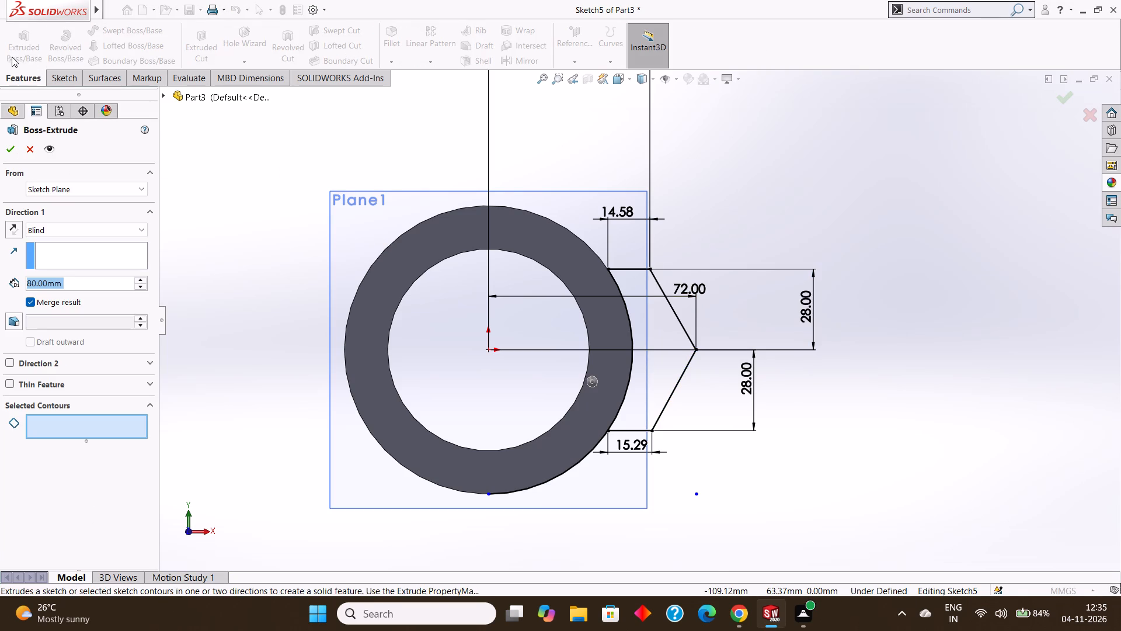
left_click(660, 312)
middle_click_drag(862, 375, 857, 359)
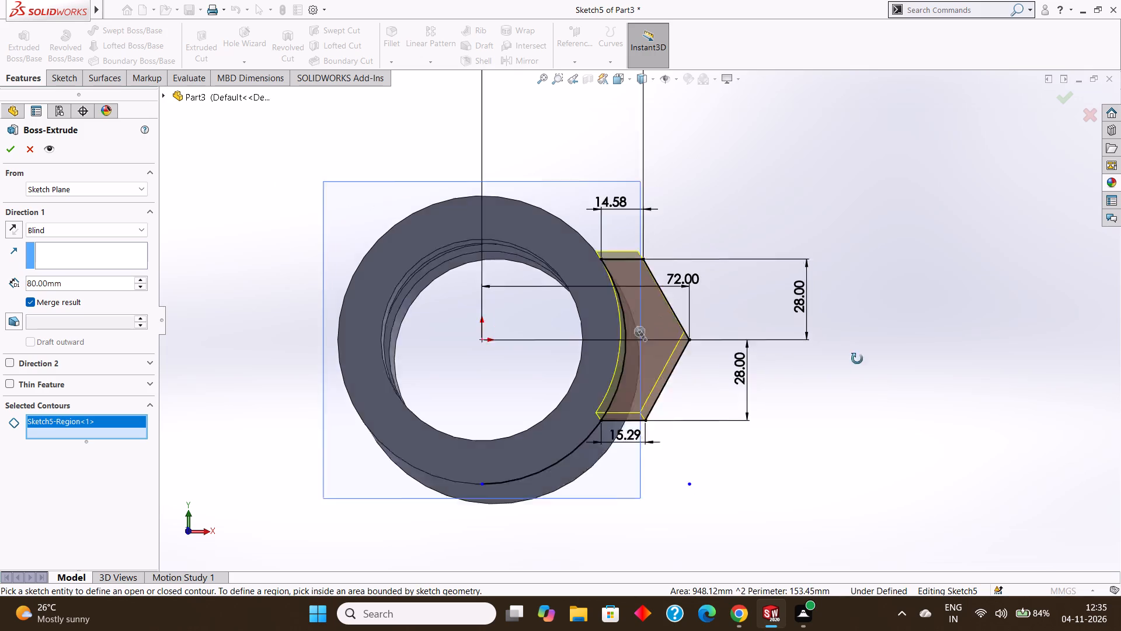
middle_click_drag(857, 359, 855, 280)
left_click(13, 228)
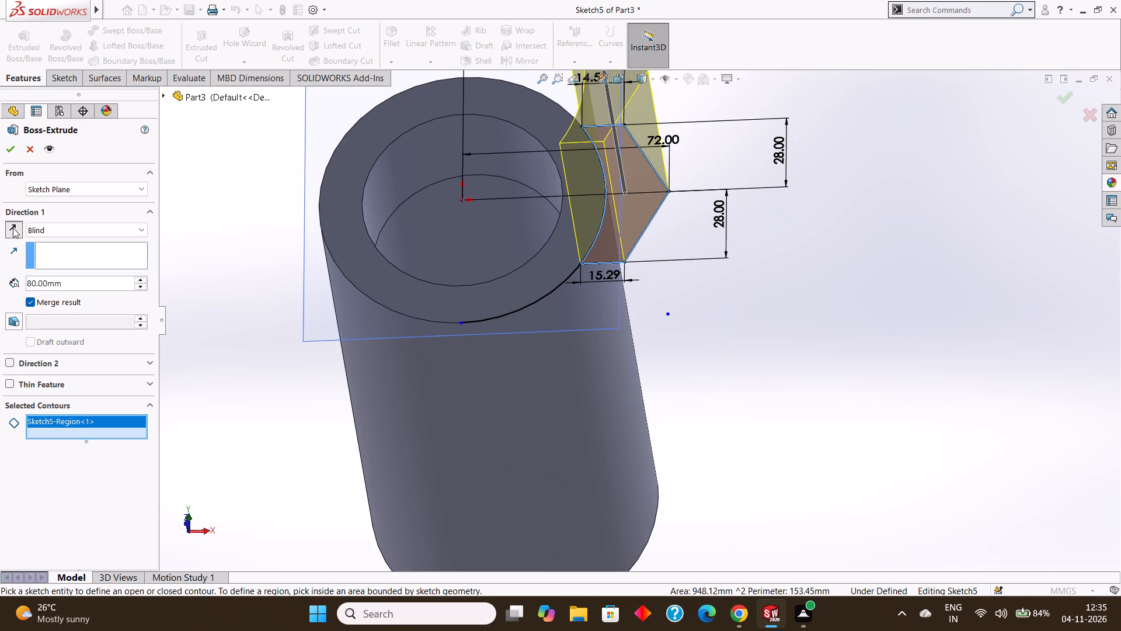
middle_click_drag(749, 344, 763, 292)
scroll(759, 300, "up", 1)
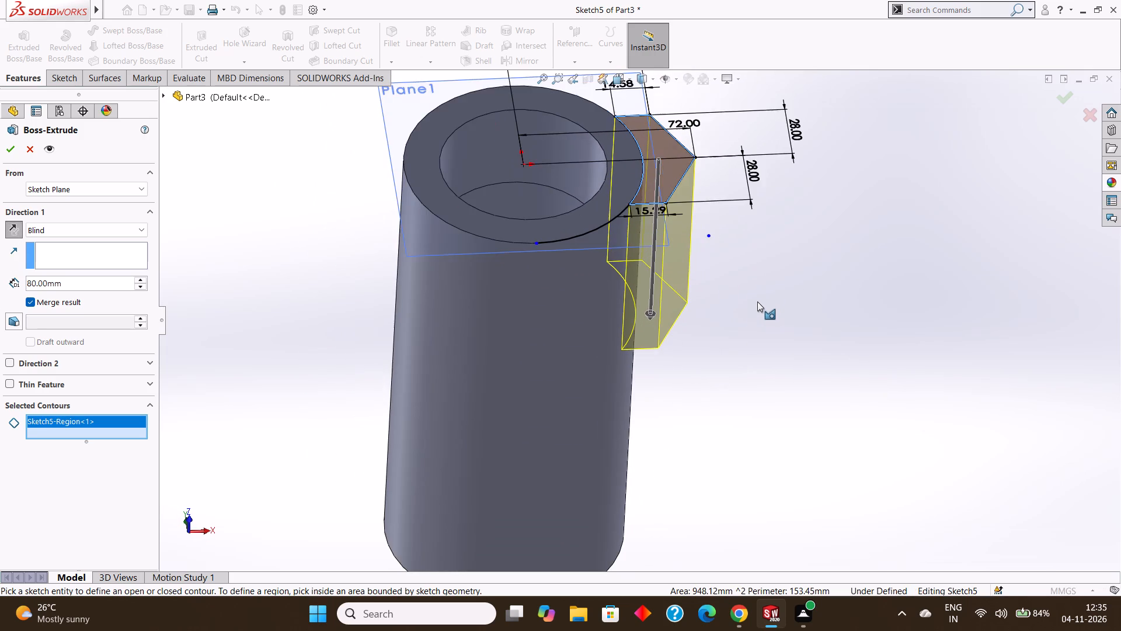
middle_click_drag(751, 304, 746, 261)
scroll(738, 264, "up", 2)
middle_click_drag(733, 271, 692, 245)
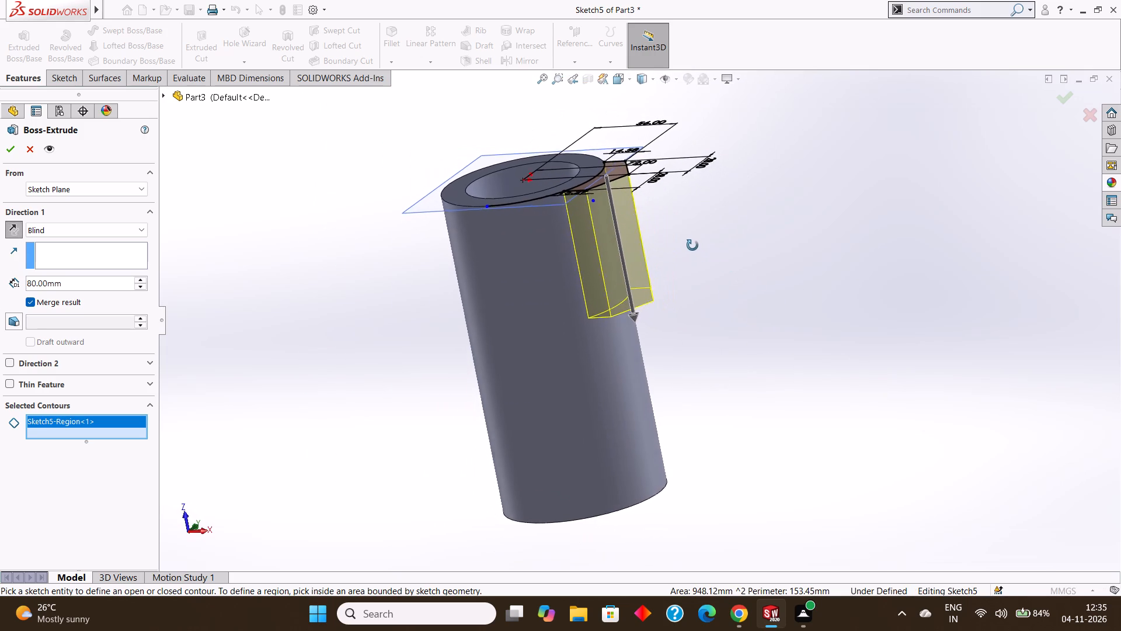
middle_click_drag(692, 245, 713, 244)
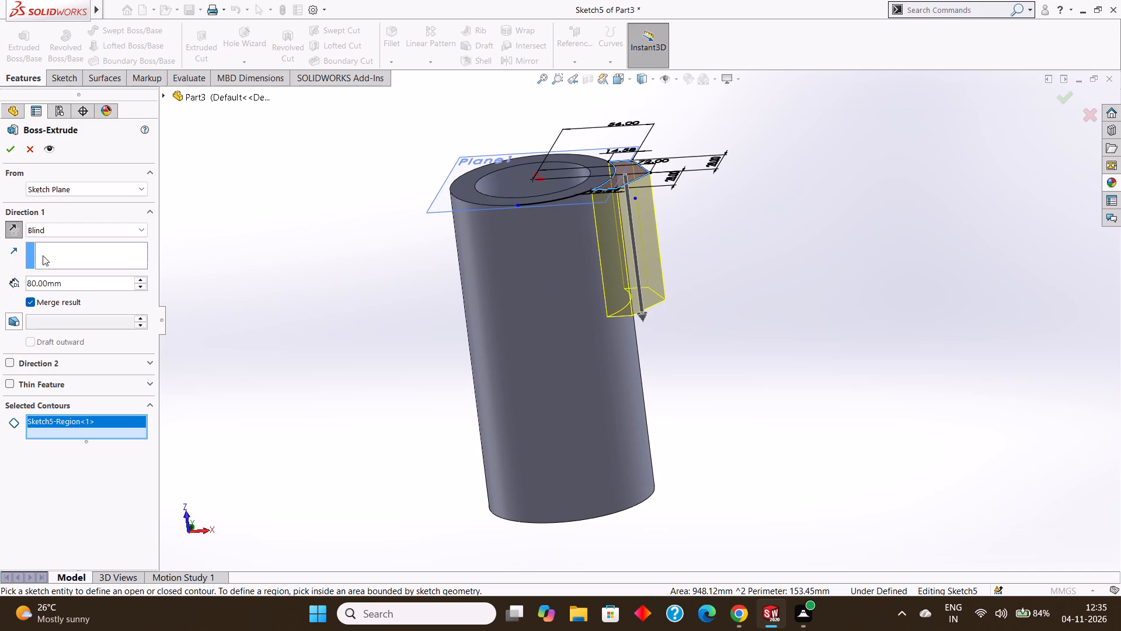
left_click(70, 287)
left_click_drag(95, 283, 0, 280)
key("BackSpace")
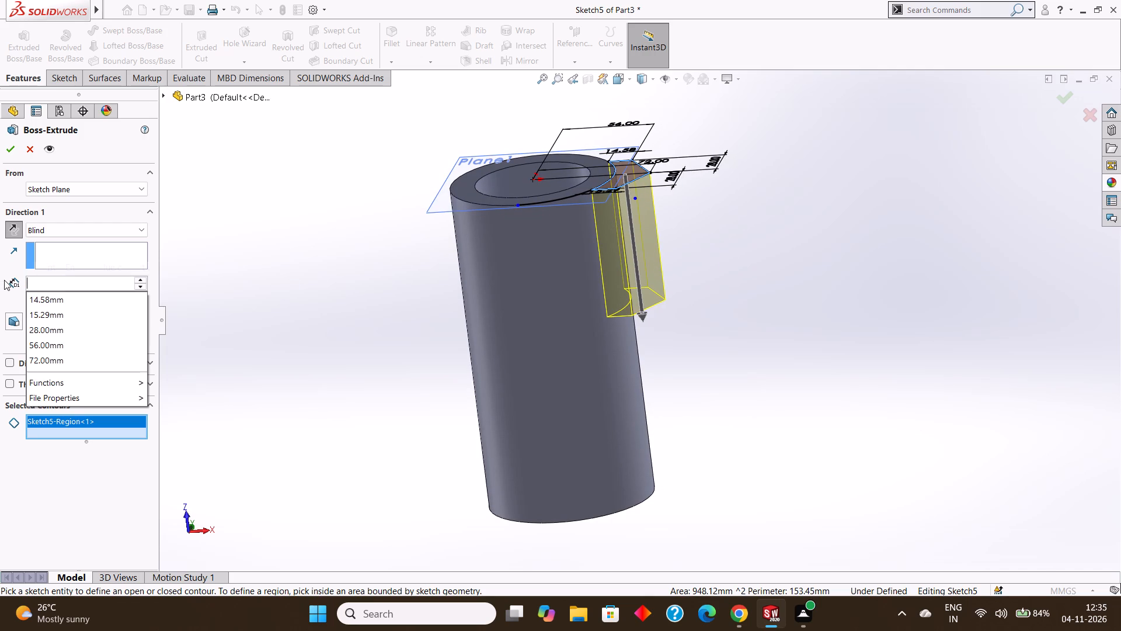
key("5")
key("Return")
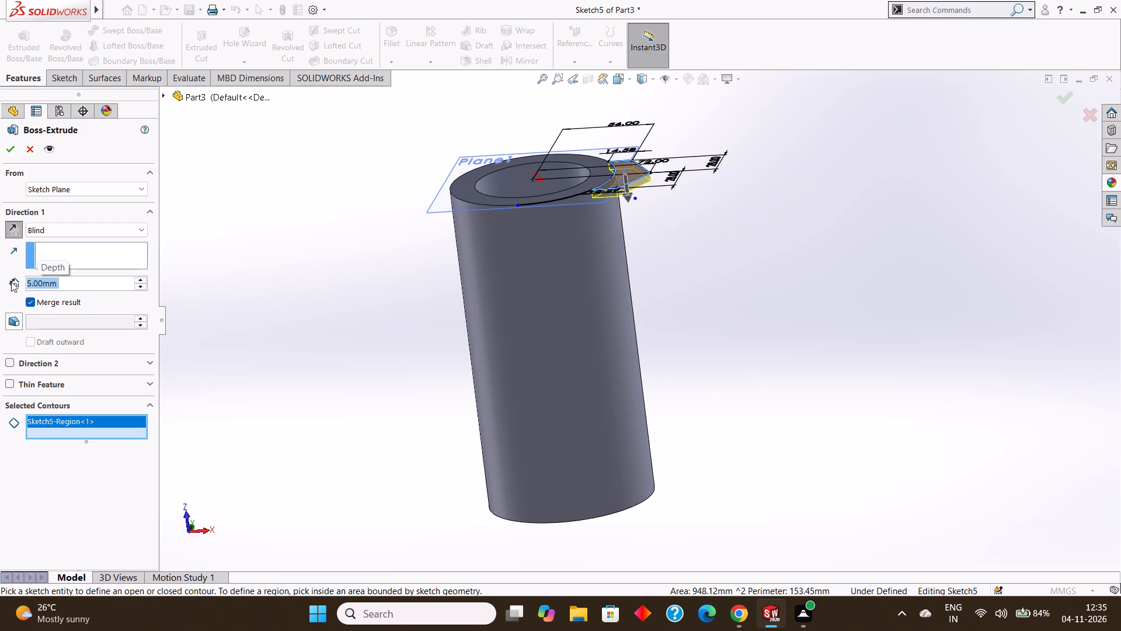
scroll(886, 308, "up", 1)
middle_click_drag(866, 308, 897, 216)
middle_click_drag(892, 214, 890, 221)
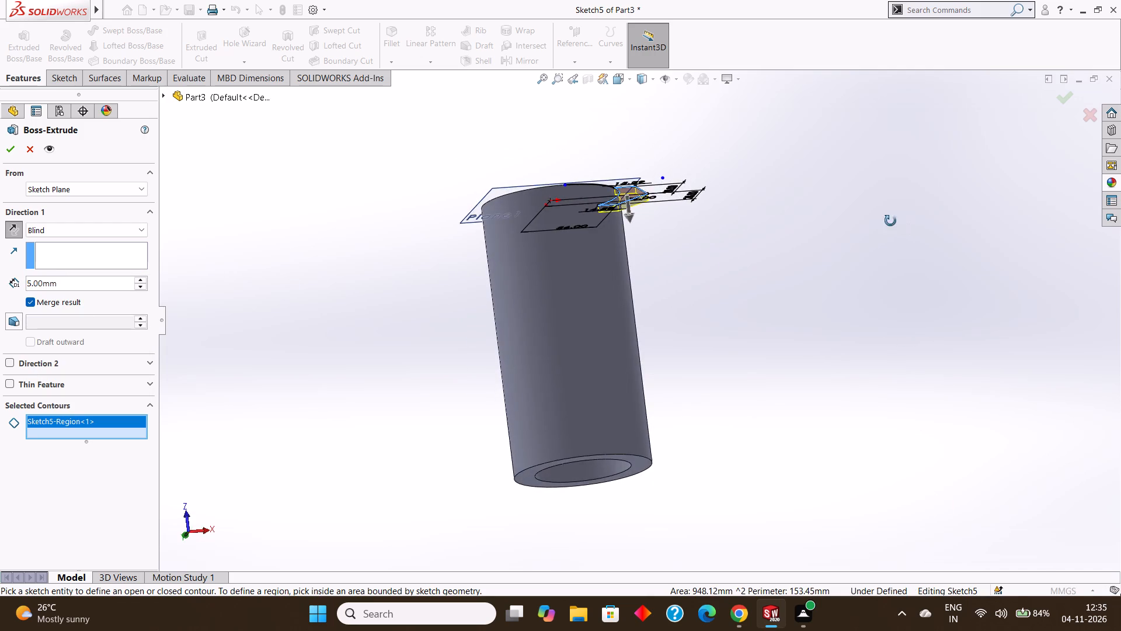
middle_click_drag(890, 221, 860, 347)
middle_click_drag(824, 237, 823, 282)
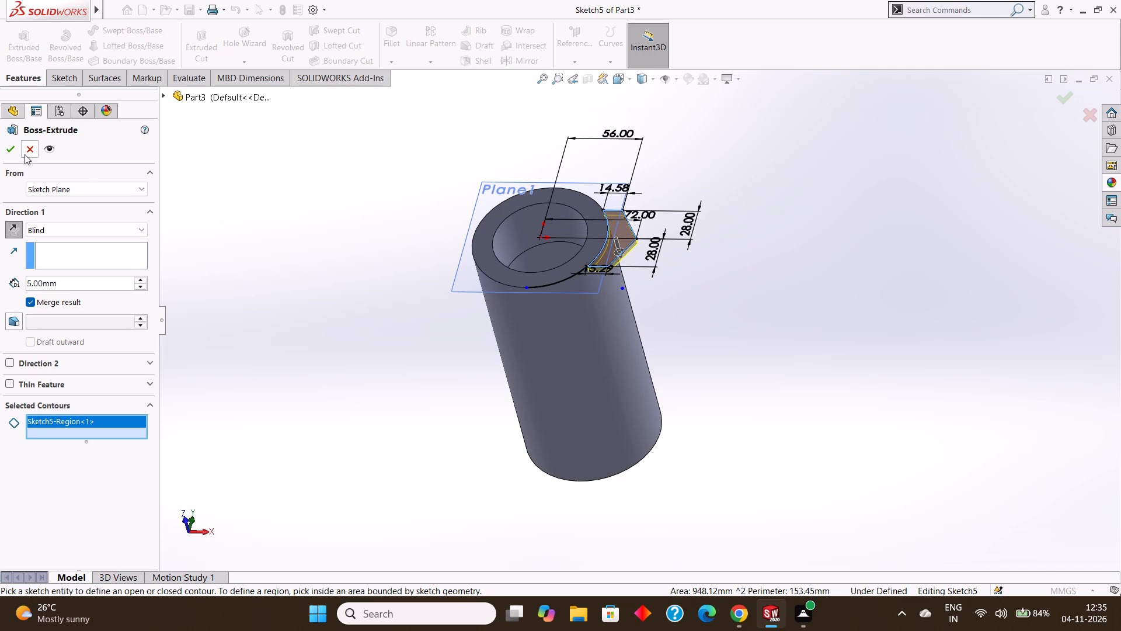
left_click(15, 149)
left_click(862, 270)
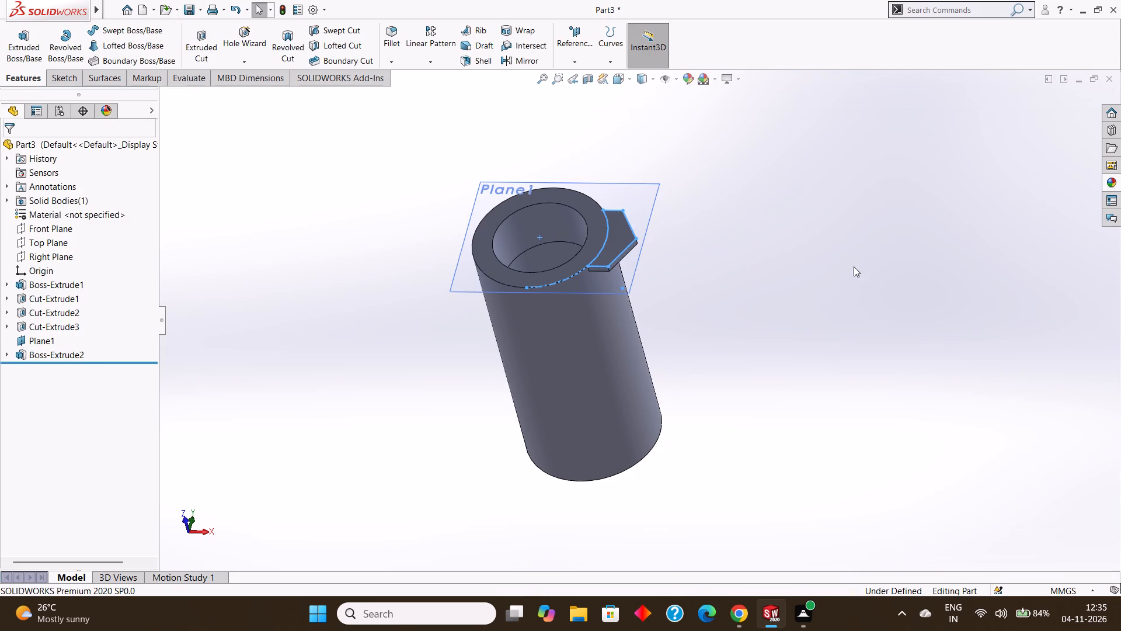
Examine the pointed projection and its junction with the bored cylinder from several angles.
middle_click_drag(815, 254, 805, 199)
middle_click_drag(813, 230, 829, 124)
middle_click_drag(828, 136, 835, 261)
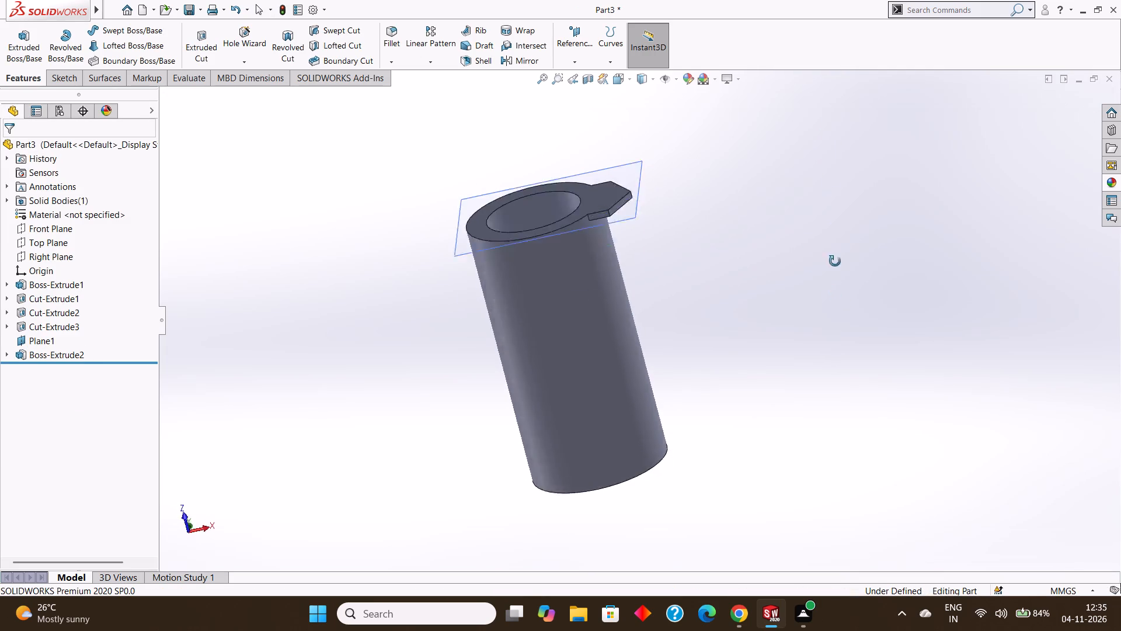
middle_click_drag(835, 261, 836, 303)
middle_click_drag(817, 280, 819, 309)
middle_click_drag(815, 304, 820, 311)
middle_click_drag(820, 298, 824, 306)
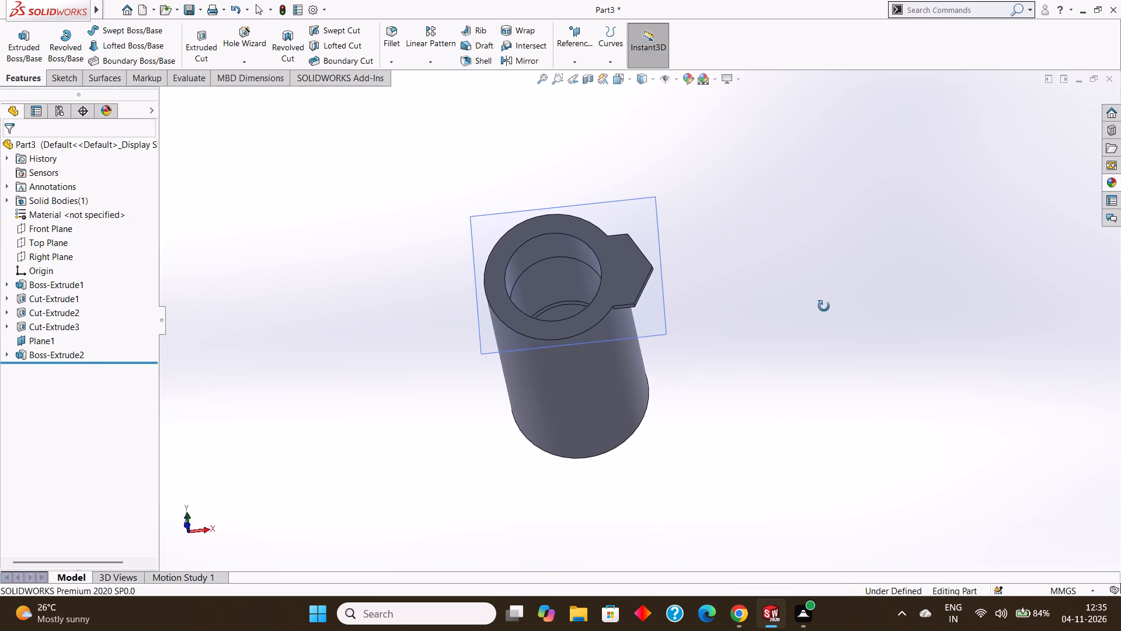
middle_click_drag(824, 306, 824, 307)
middle_click_drag(824, 307, 826, 272)
middle_click_drag(830, 271, 823, 247)
middle_click_drag(824, 250, 821, 229)
middle_click_drag(824, 233, 818, 210)
middle_click_drag(812, 228, 812, 203)
middle_click_drag(816, 208, 824, 226)
middle_click_drag(827, 234, 828, 239)
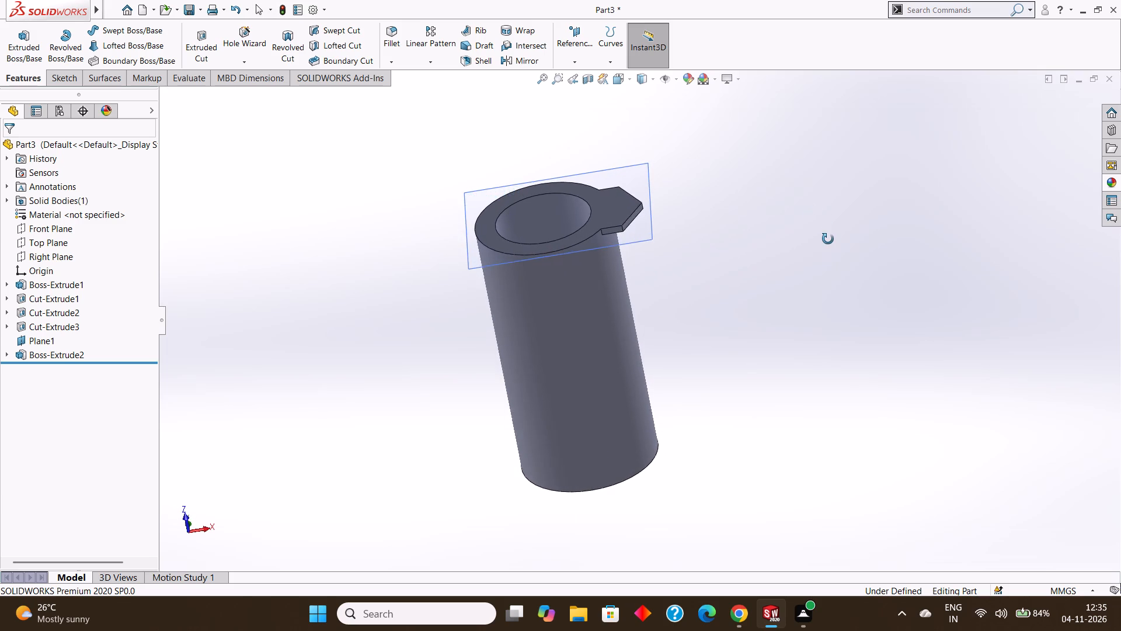
middle_click_drag(828, 239, 822, 234)
middle_click_drag(824, 237, 827, 244)
scroll(827, 244, "up", 1)
middle_click(826, 238)
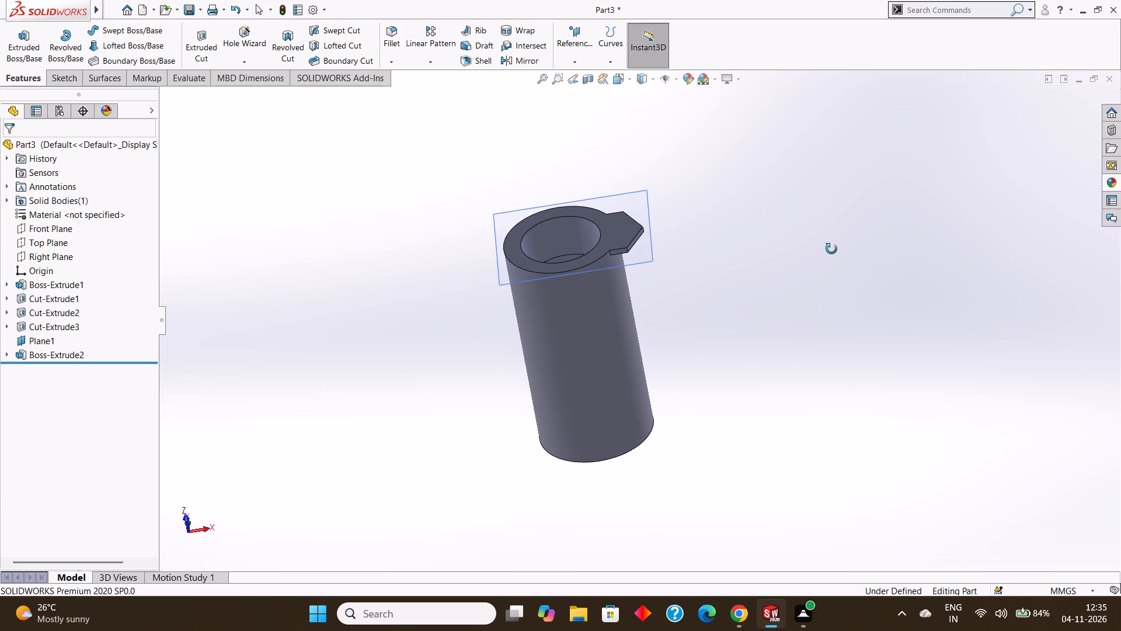
middle_click(830, 237)
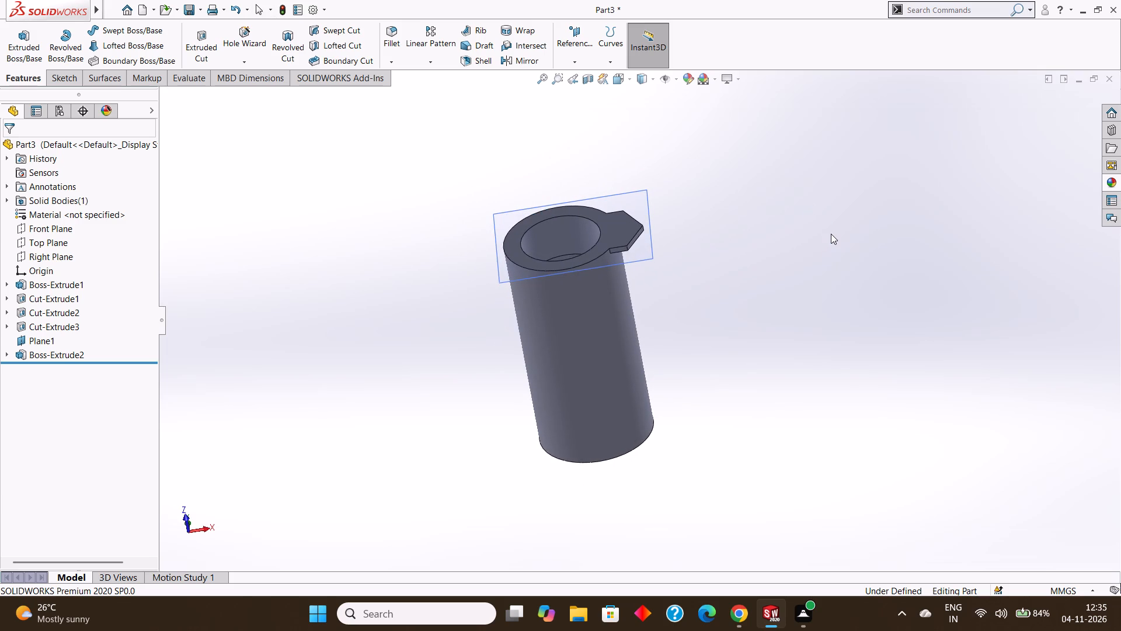
middle_click_drag(831, 233, 831, 222)
middle_click_drag(831, 226, 833, 238)
middle_click_drag(832, 235, 831, 230)
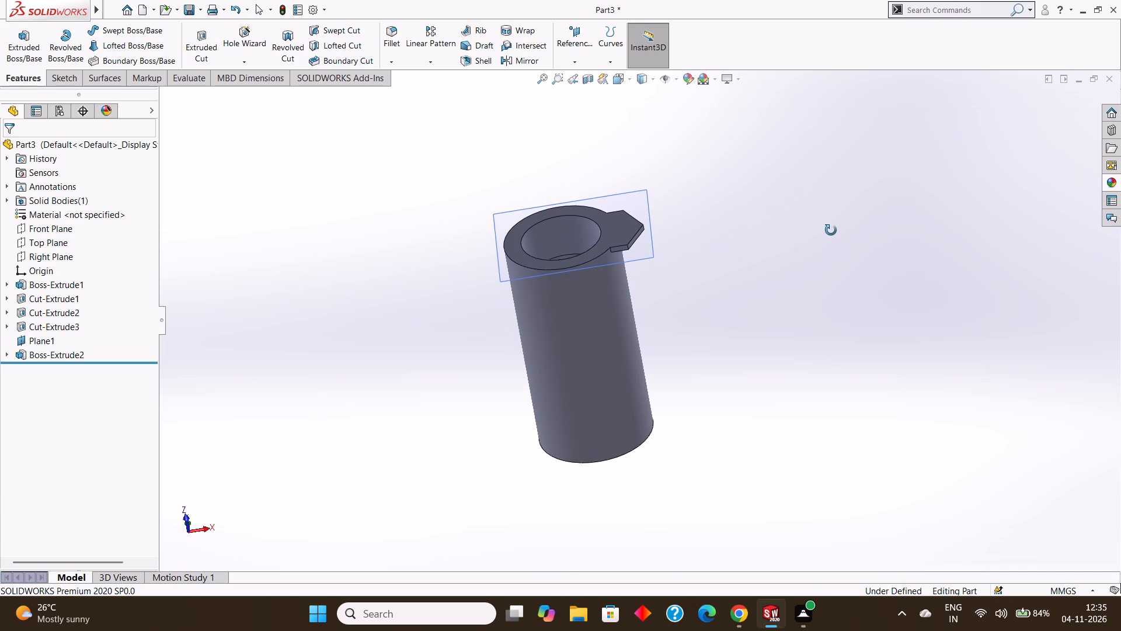
middle_click_drag(831, 230, 830, 241)
middle_click_drag(829, 234, 833, 254)
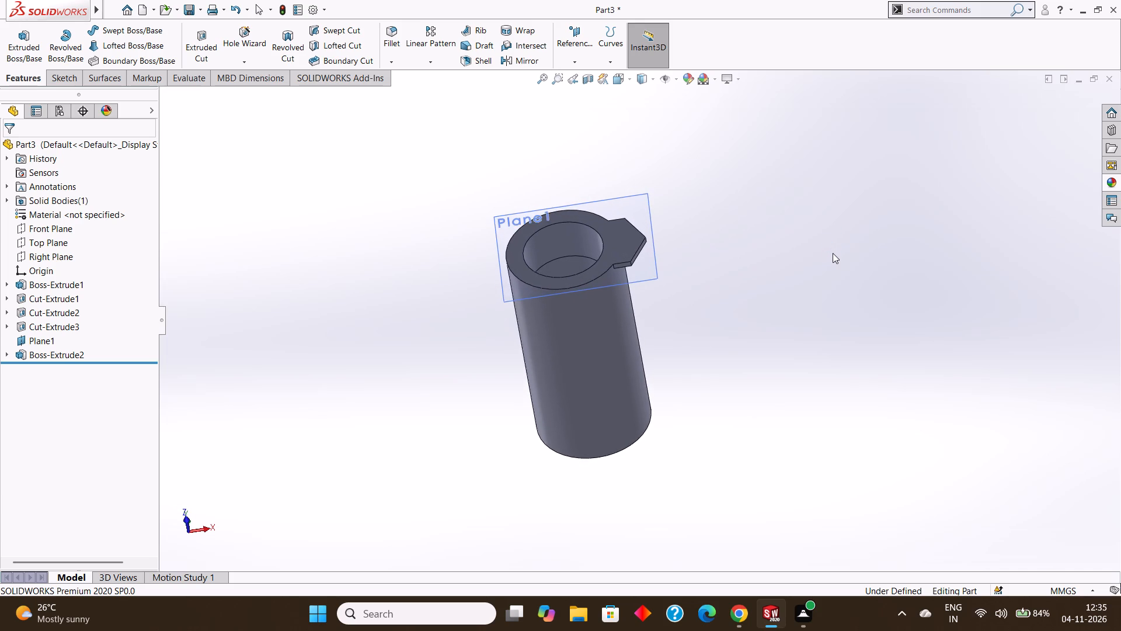
middle_click_drag(833, 253, 836, 259)
middle_click_drag(834, 250, 845, 281)
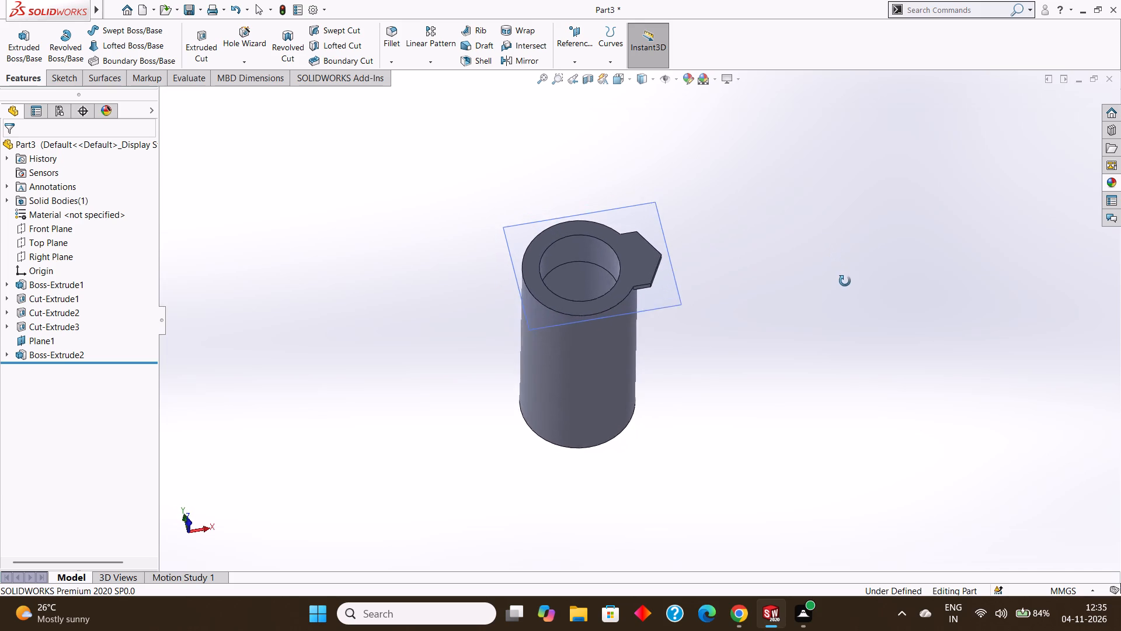
middle_click_drag(845, 281, 829, 204)
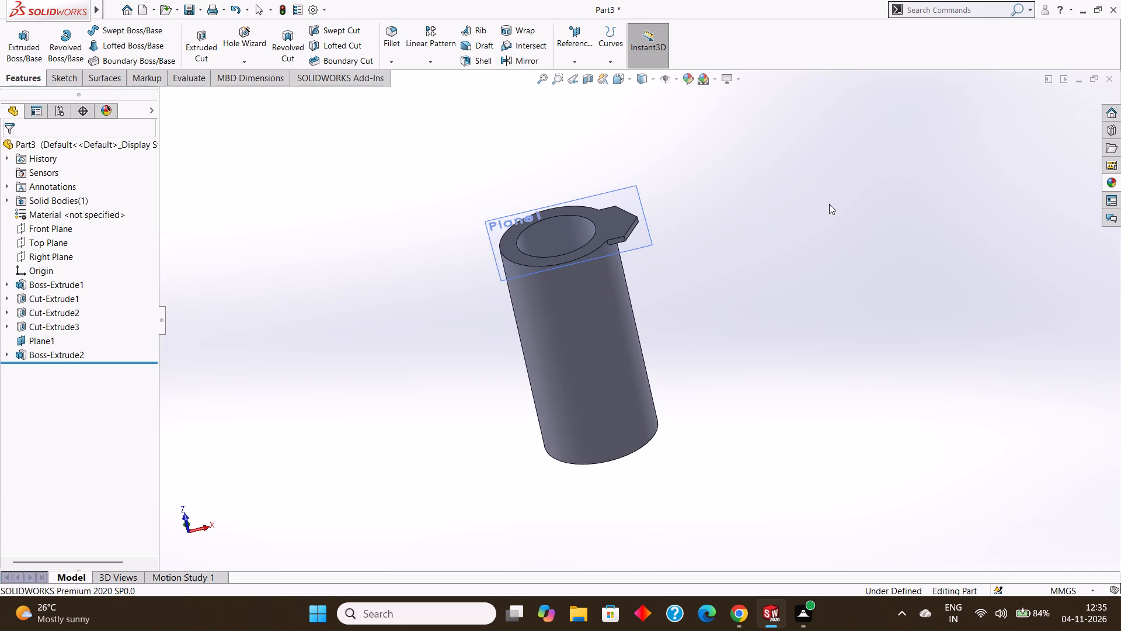
middle_click_drag(829, 204, 836, 214)
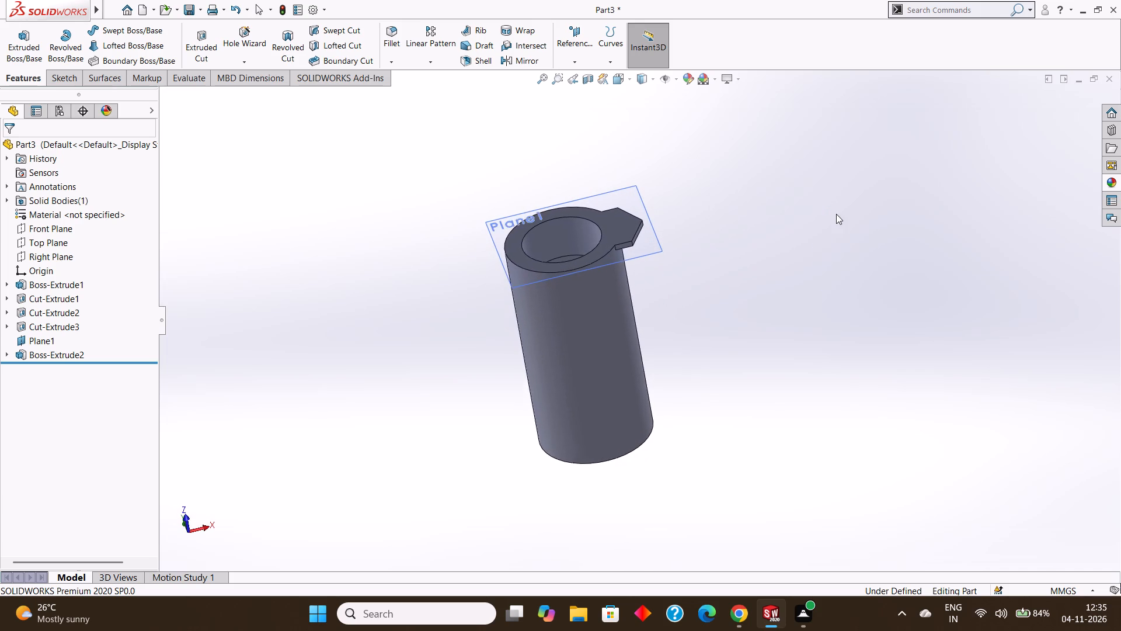
middle_click(836, 214)
Hide Plane1 at the cylinder's end face.
scroll(666, 197, "down", 2)
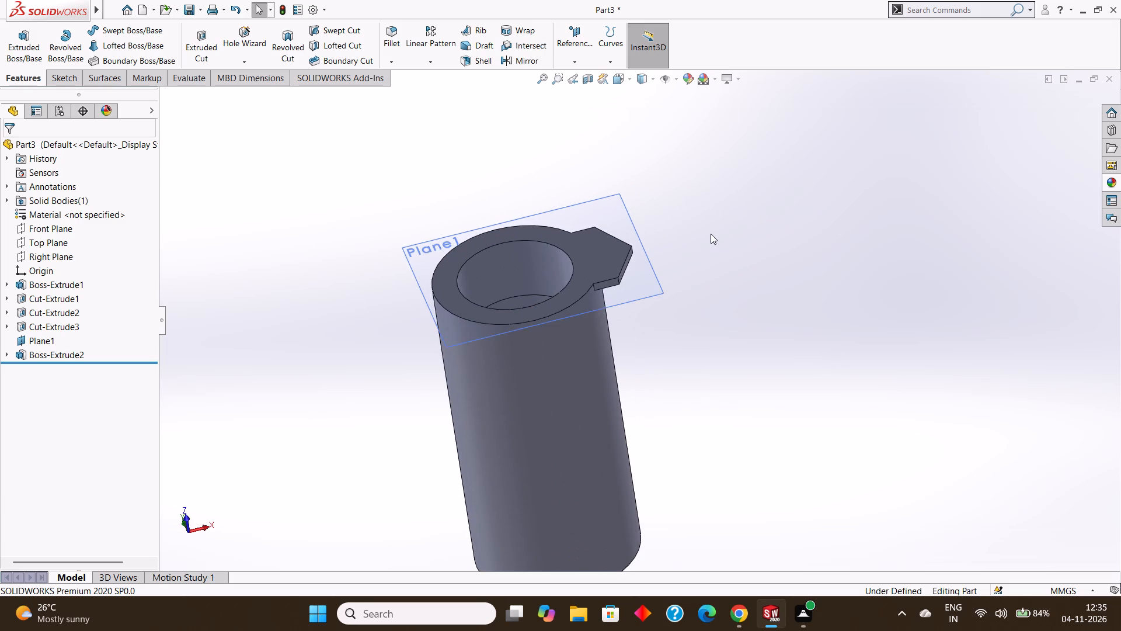
middle_click_drag(711, 234, 701, 235)
right_click(598, 210)
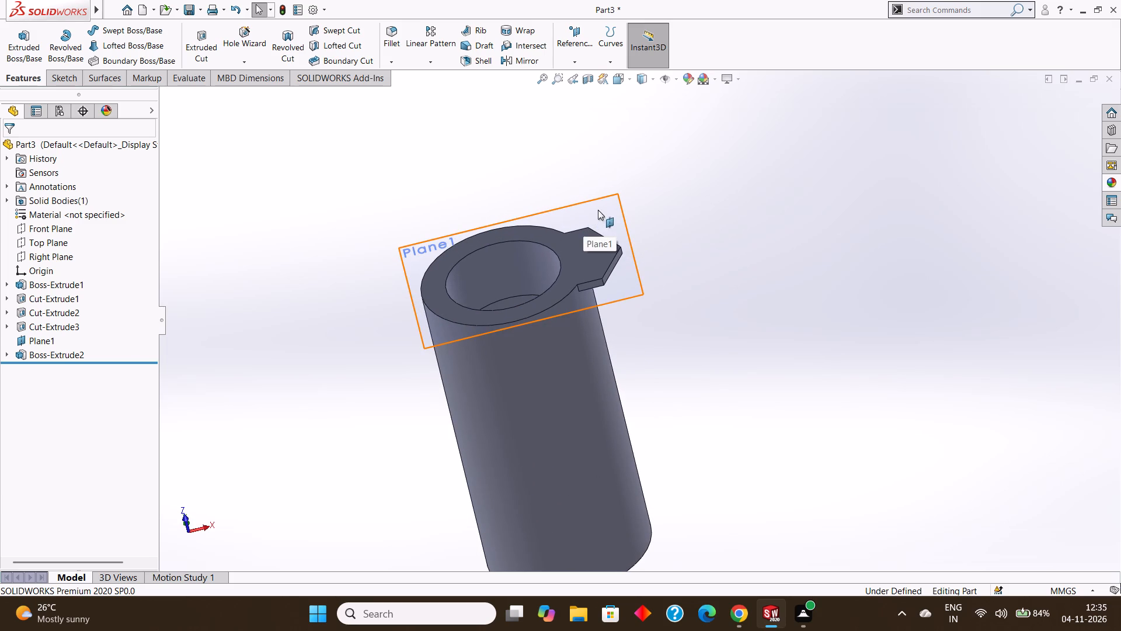
left_click(642, 190)
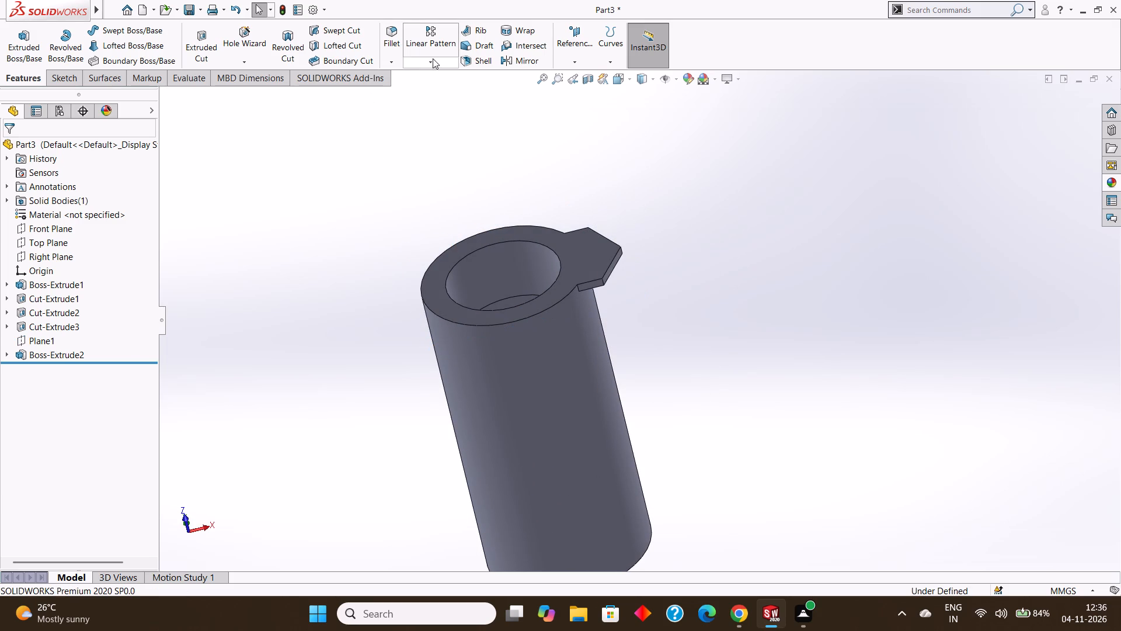
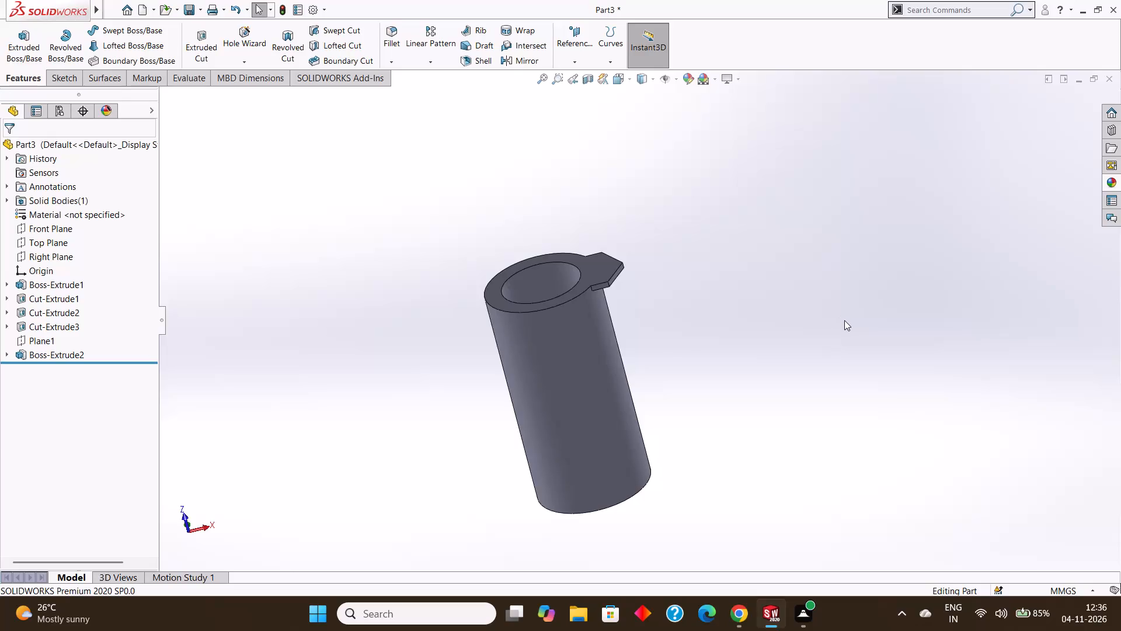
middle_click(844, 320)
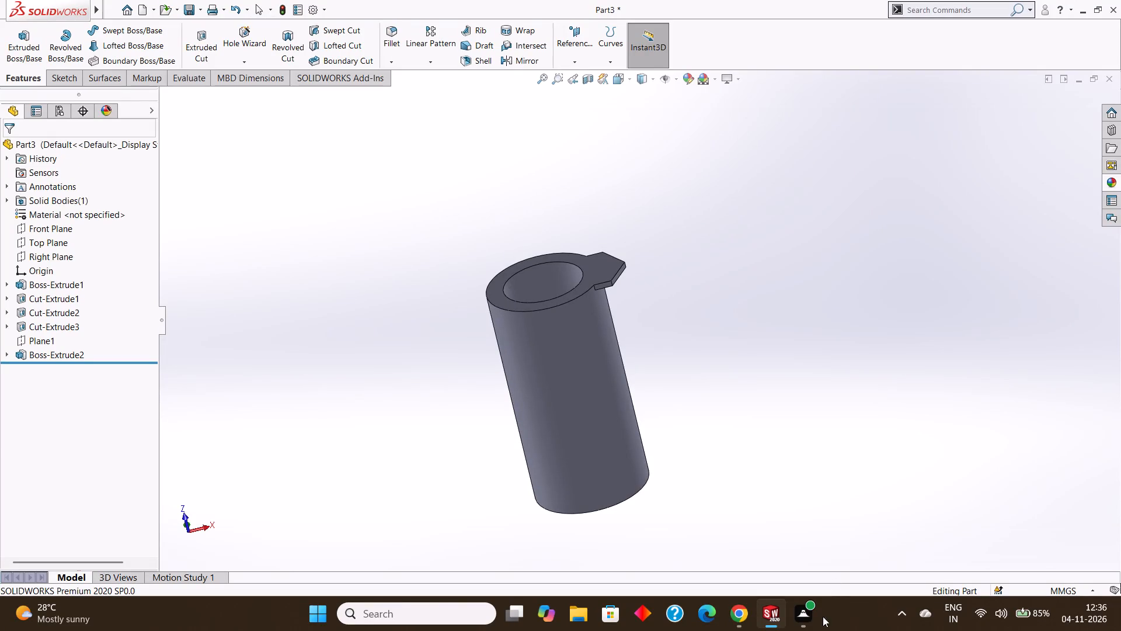
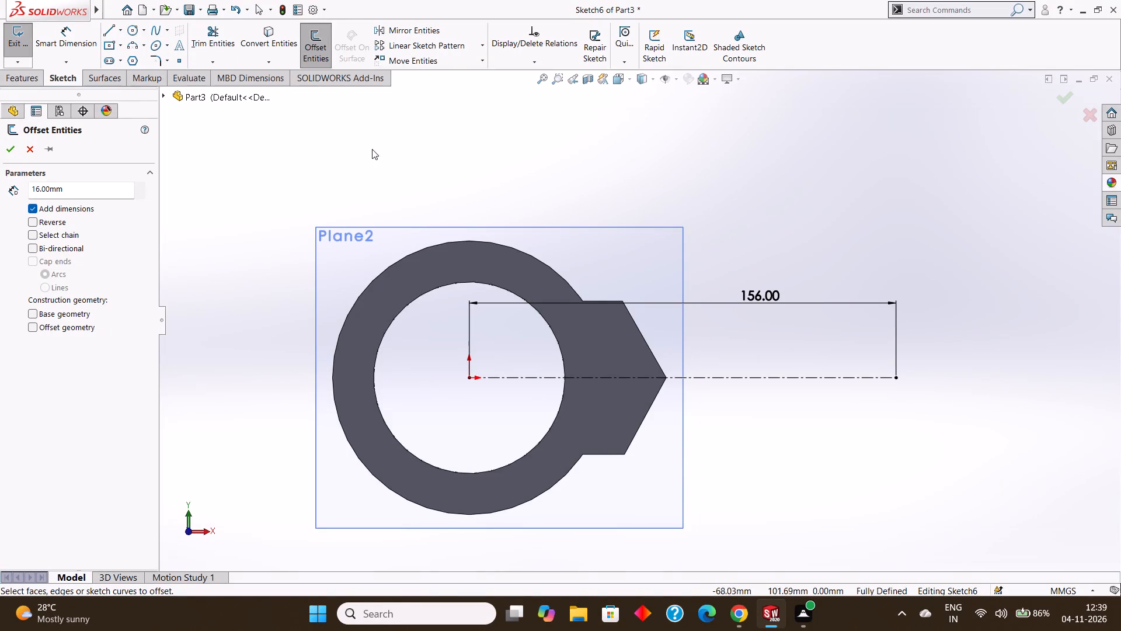
Offset the horizontal centerline 28 mm bi-directionally, with dimensions added.
left_click(706, 379)
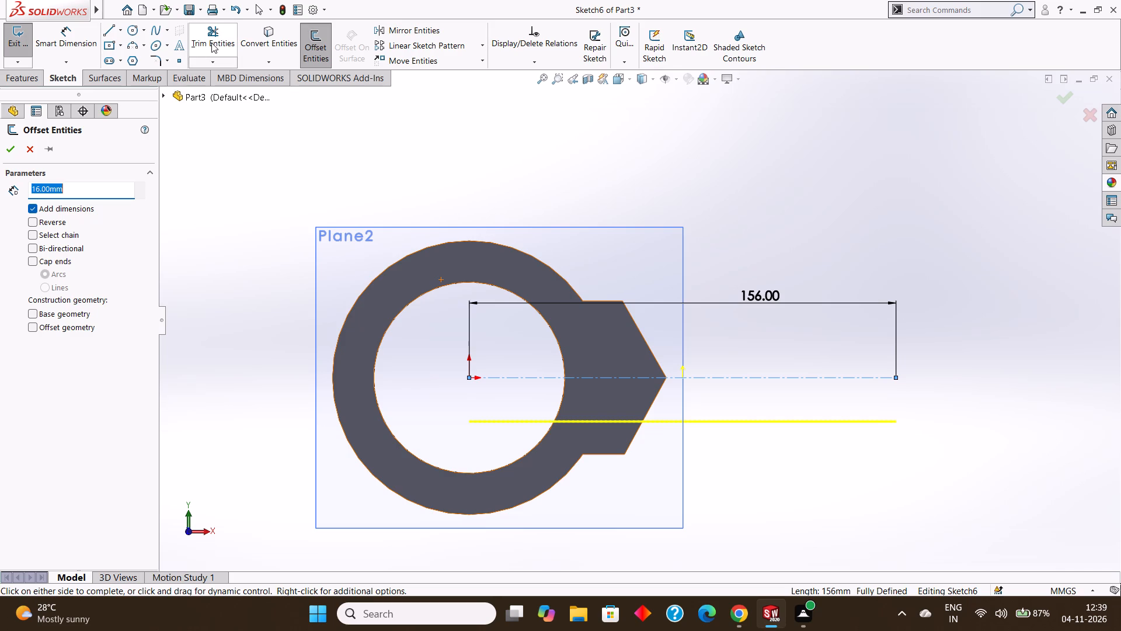
left_click(39, 245)
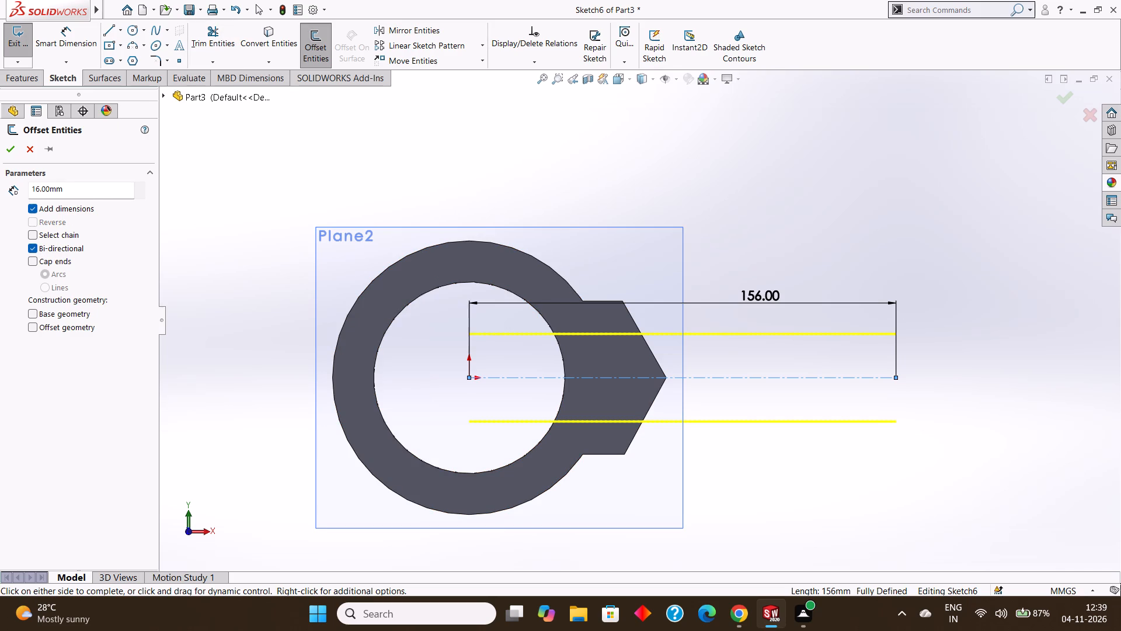
left_click_drag(90, 183, 19, 172)
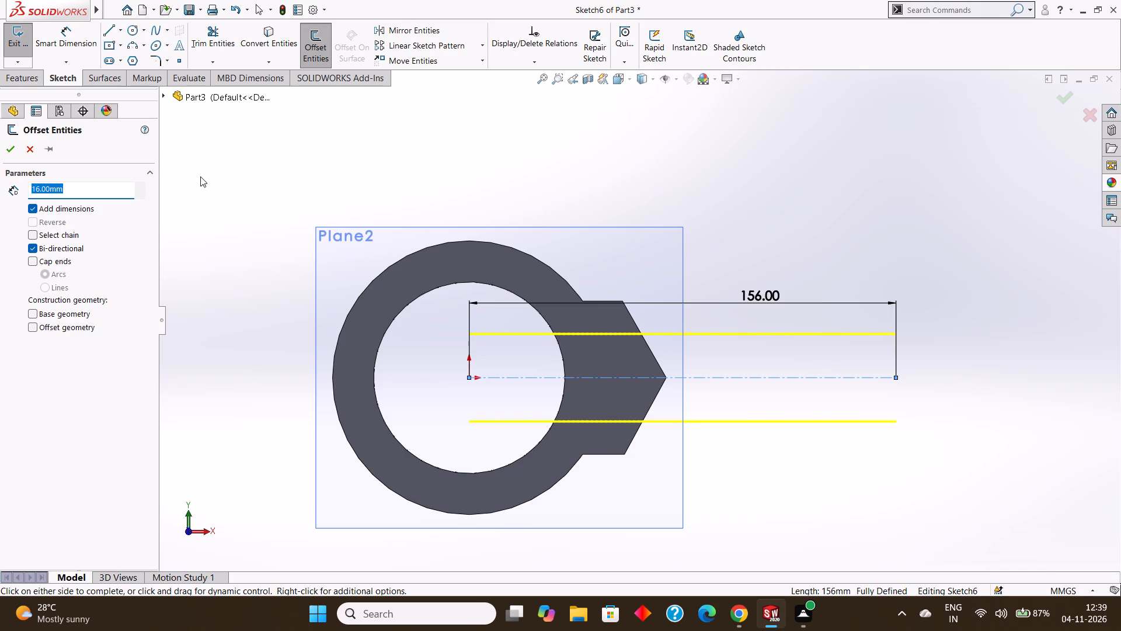
key("BackSpace")
type("28")
key("Return")
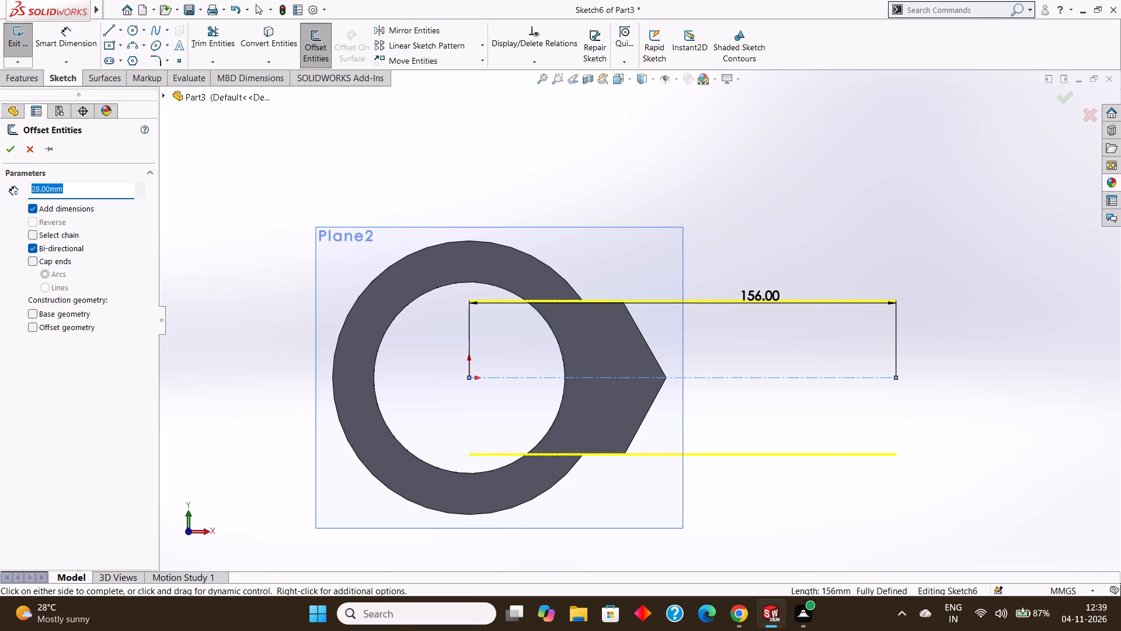
left_click(10, 150)
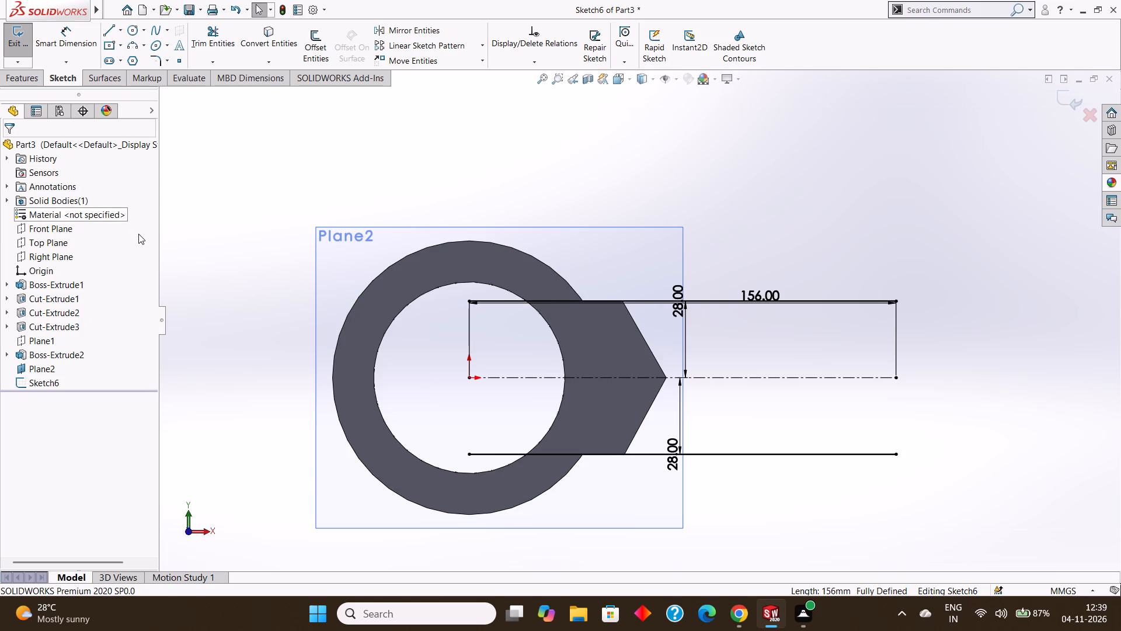
Sketch a vertical line joining the outer ends of the two offset lines, farthest from the cylinder.
left_click(113, 32)
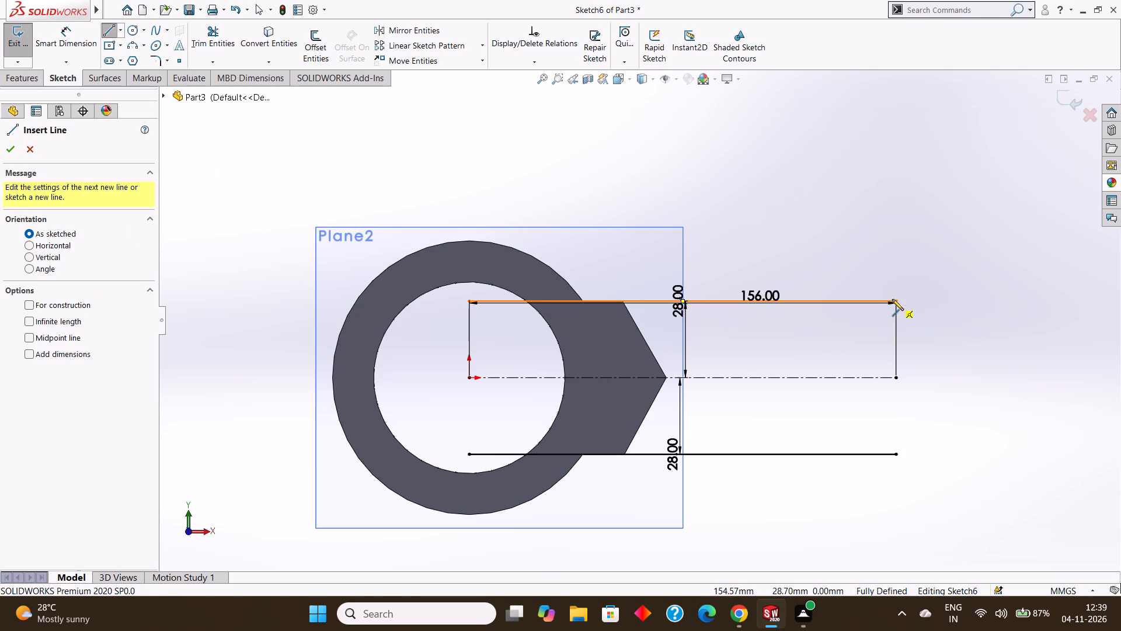
left_click(895, 300)
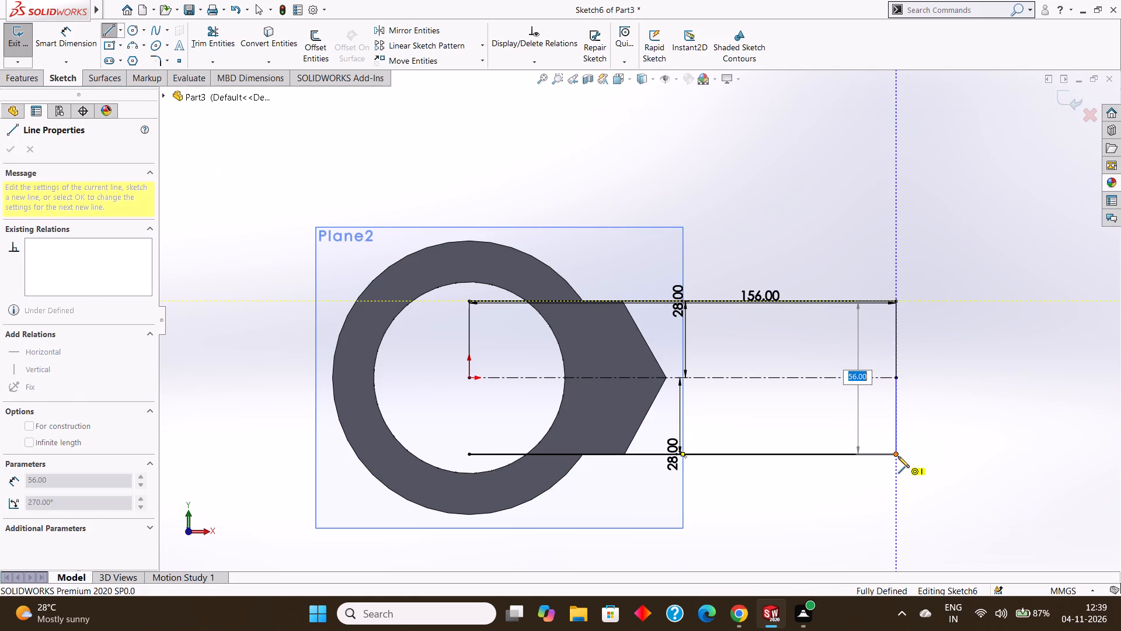
left_click(898, 456)
key("Escape")
key("Escape")
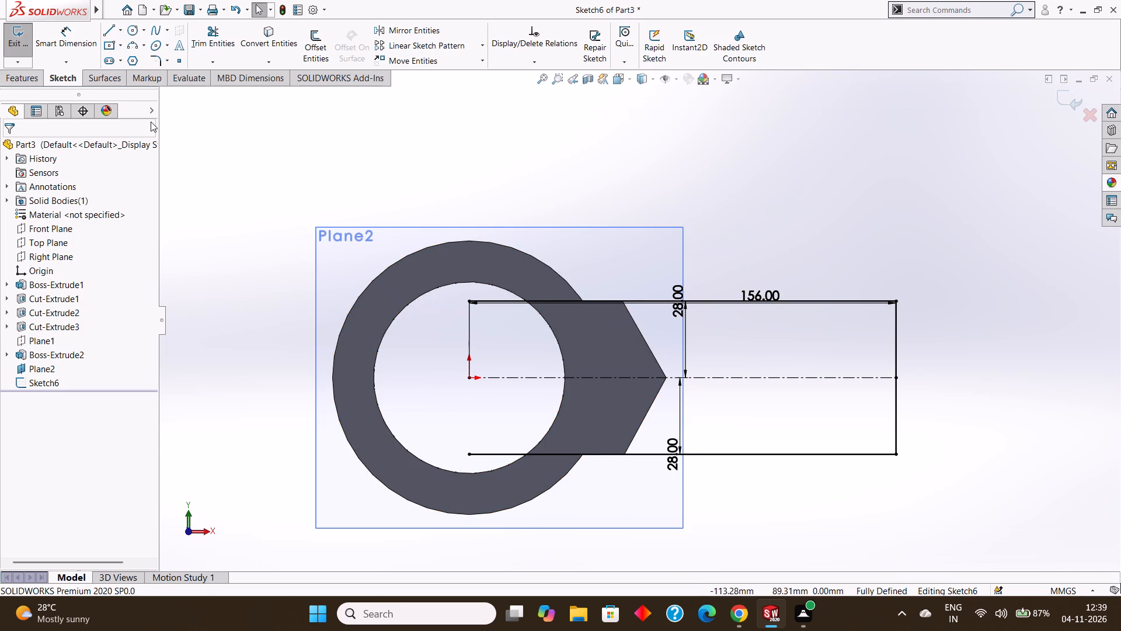
Sketch a circle about 70 mm in diameter, centred on the origin and reaching the bore edge.
left_click(128, 34)
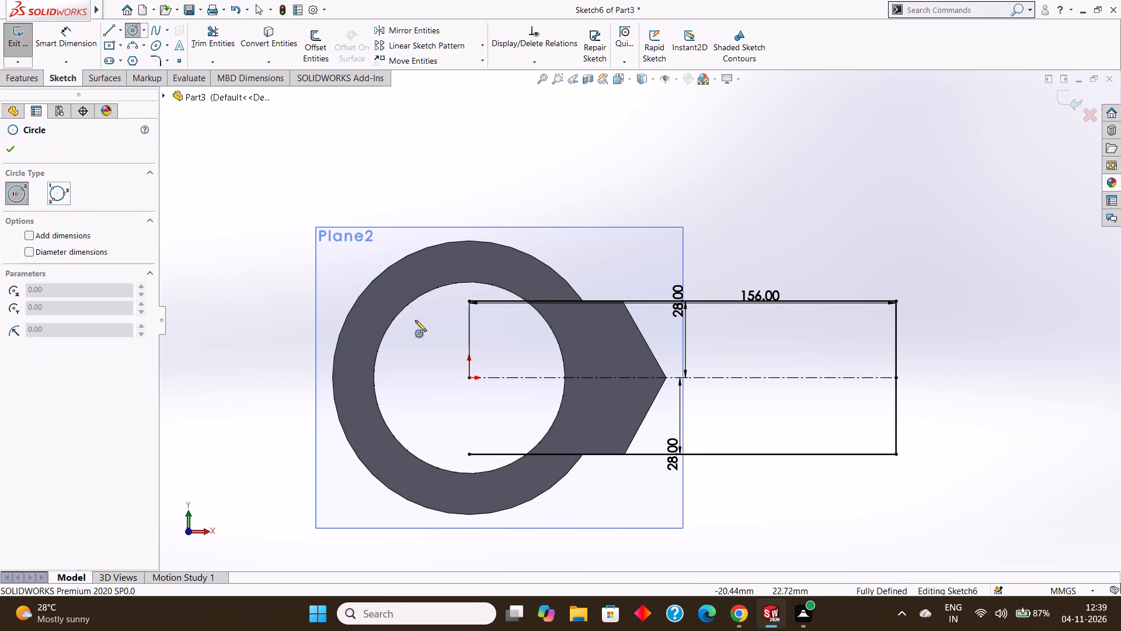
left_click_drag(469, 379, 483, 286)
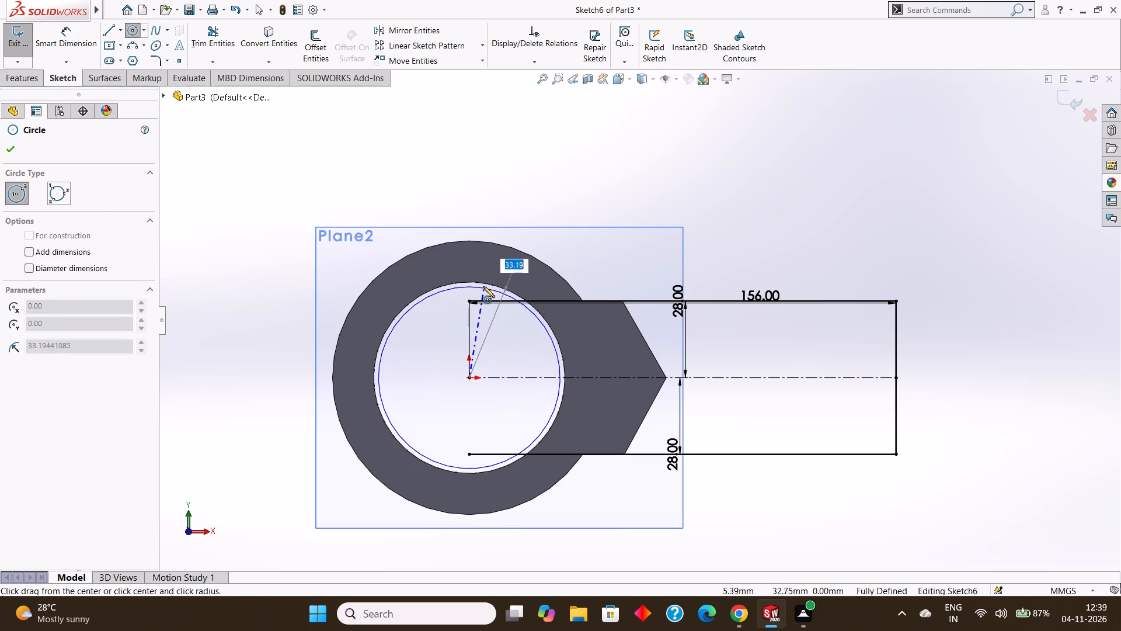
left_click_drag(483, 286, 482, 285)
key("Escape")
key("Escape")
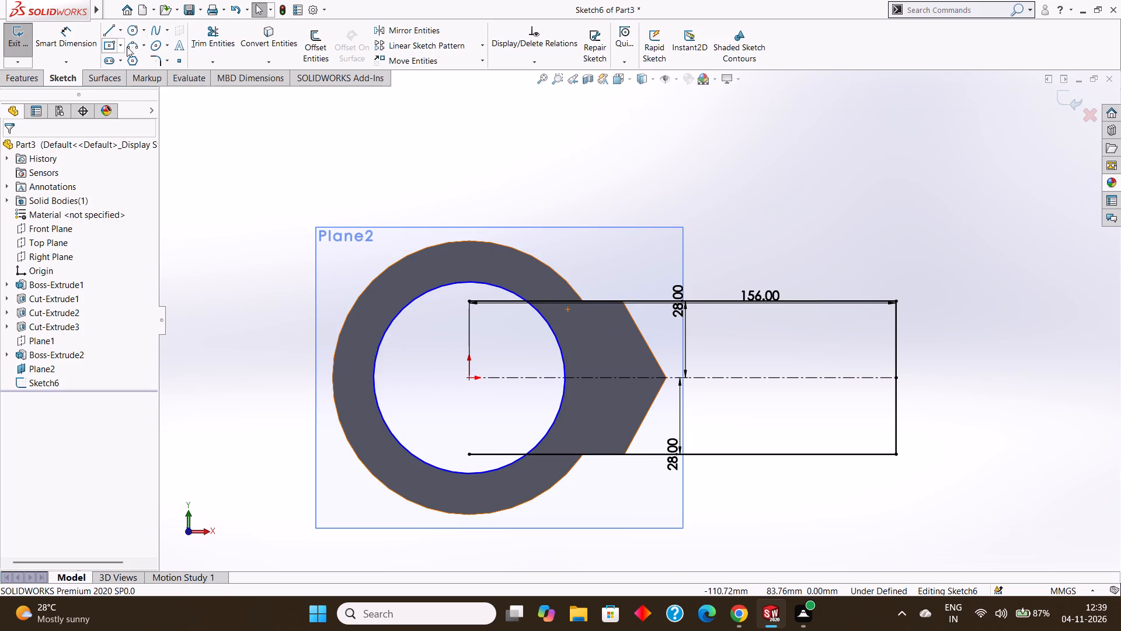
Dimension the diameter of the circle on the bore edge, placing the dimension above the part.
left_click(77, 33)
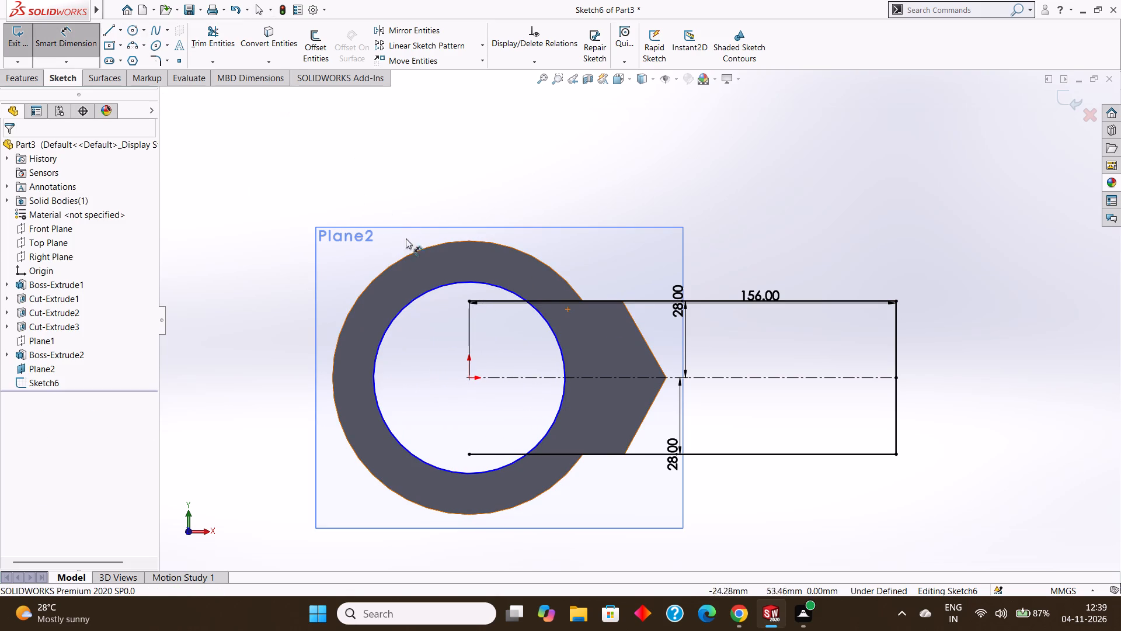
left_click(434, 291)
left_click(447, 156)
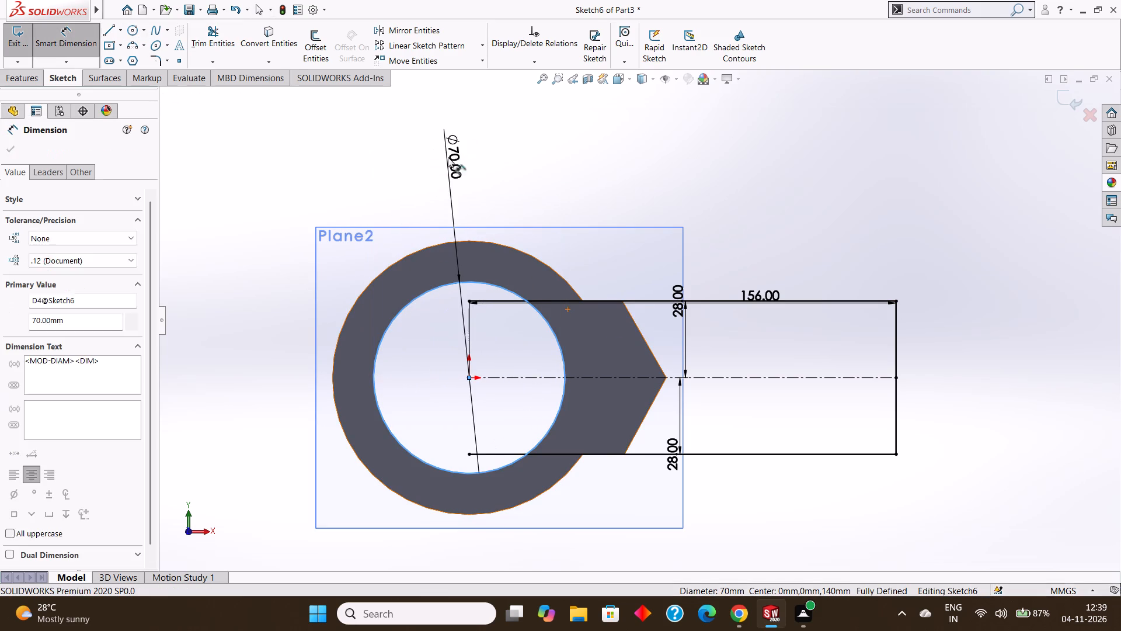
left_click(394, 136)
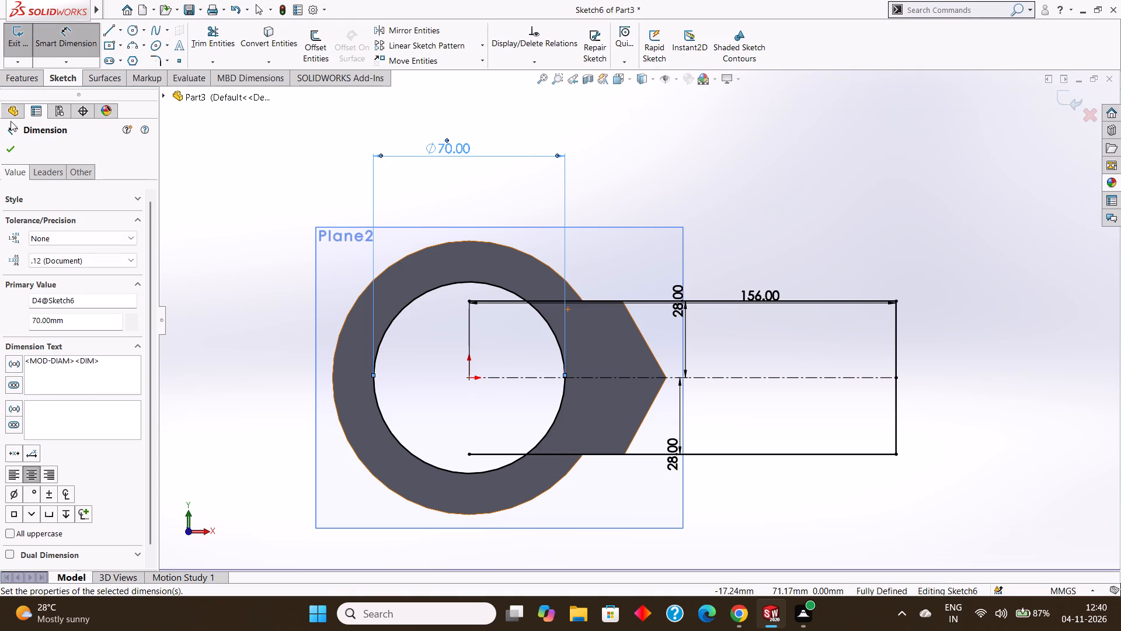
left_click(13, 146)
Trim away the portions of both offset lines that lie inside the circle.
left_click(199, 47)
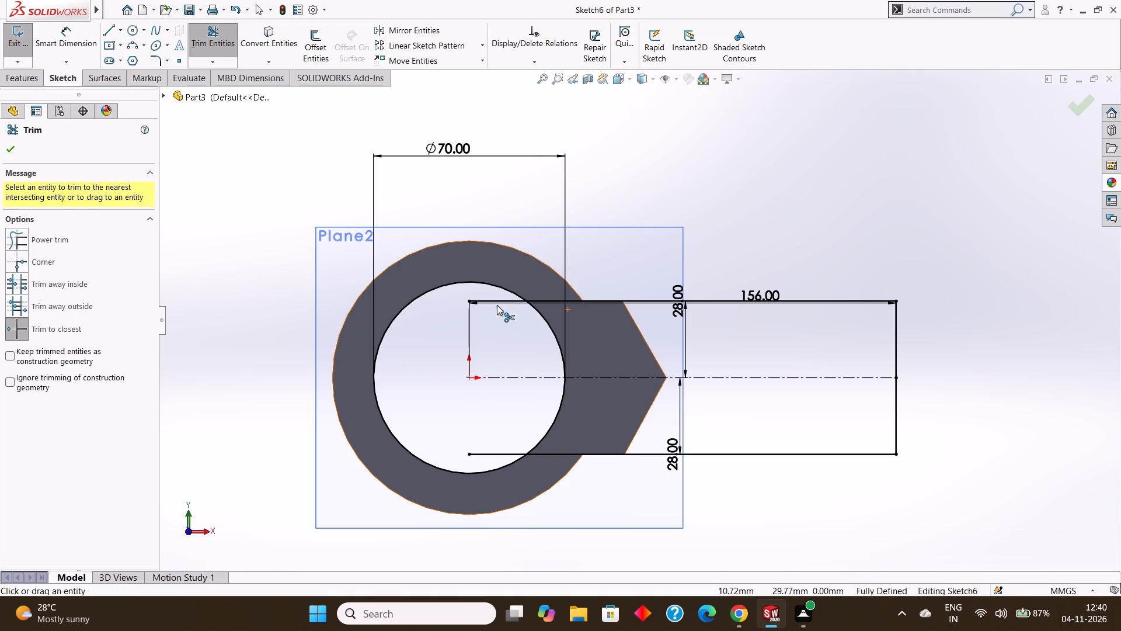
left_click(496, 300)
left_click(488, 449)
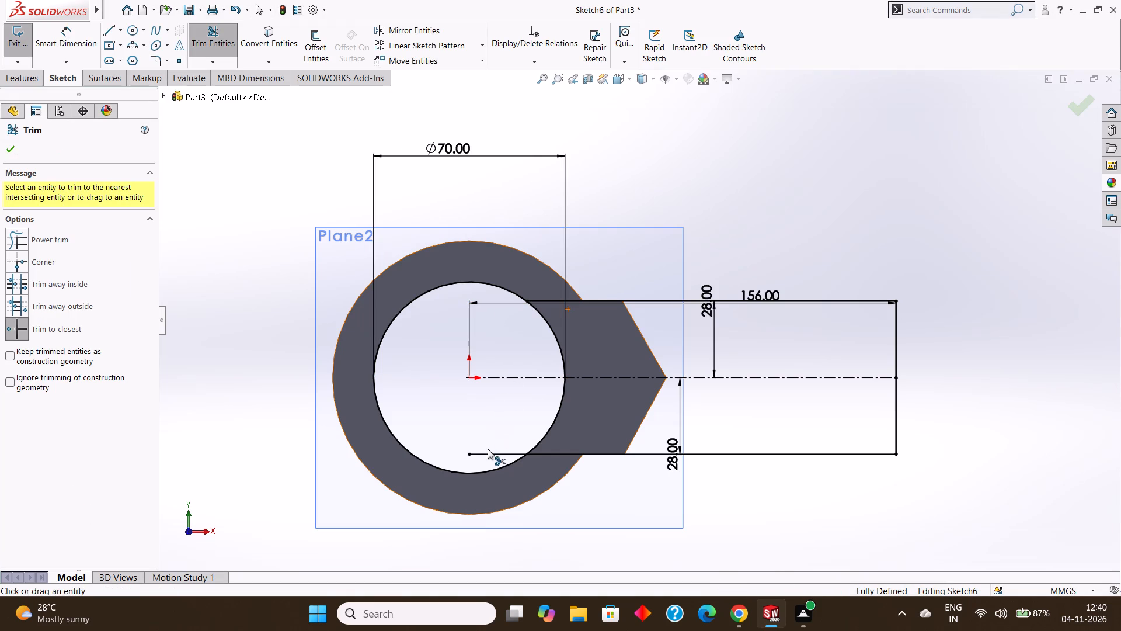
left_click(488, 453)
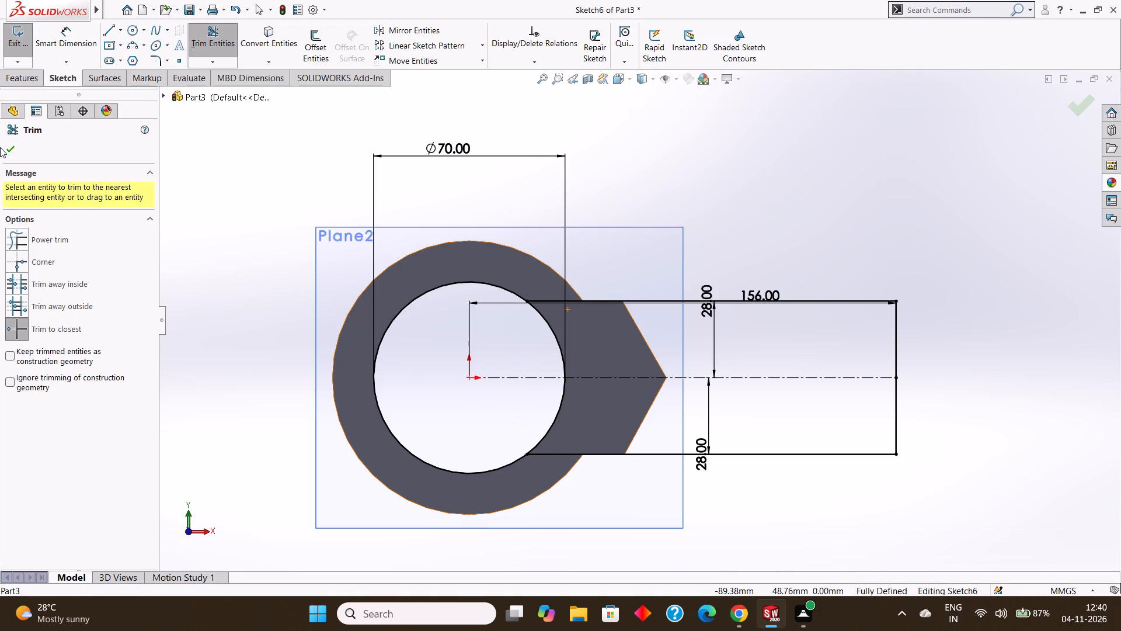
left_click(8, 152)
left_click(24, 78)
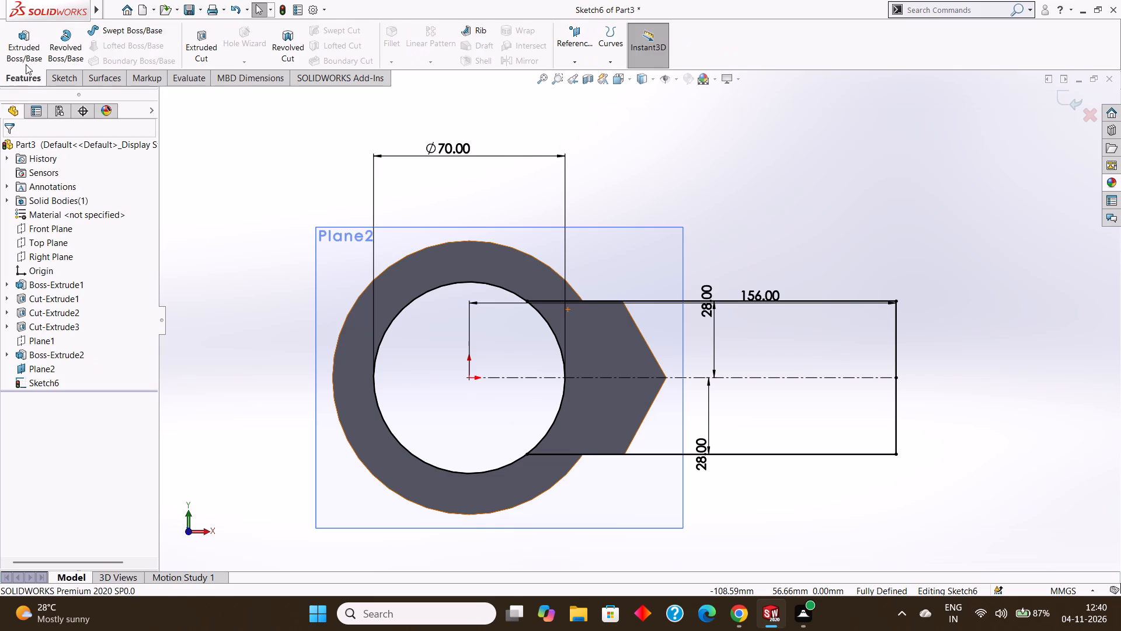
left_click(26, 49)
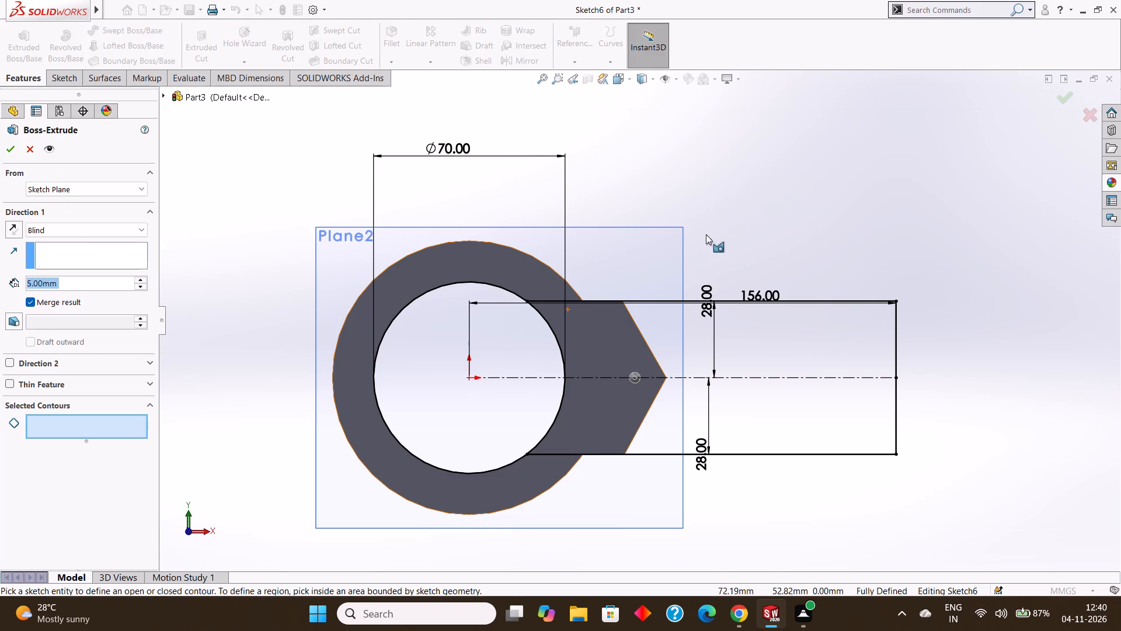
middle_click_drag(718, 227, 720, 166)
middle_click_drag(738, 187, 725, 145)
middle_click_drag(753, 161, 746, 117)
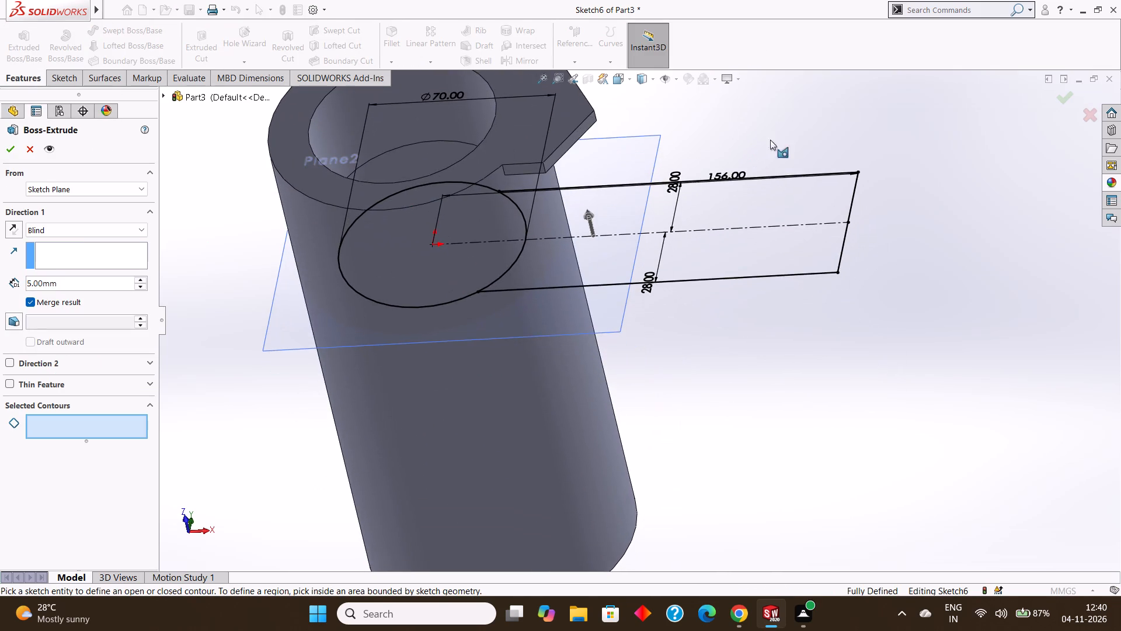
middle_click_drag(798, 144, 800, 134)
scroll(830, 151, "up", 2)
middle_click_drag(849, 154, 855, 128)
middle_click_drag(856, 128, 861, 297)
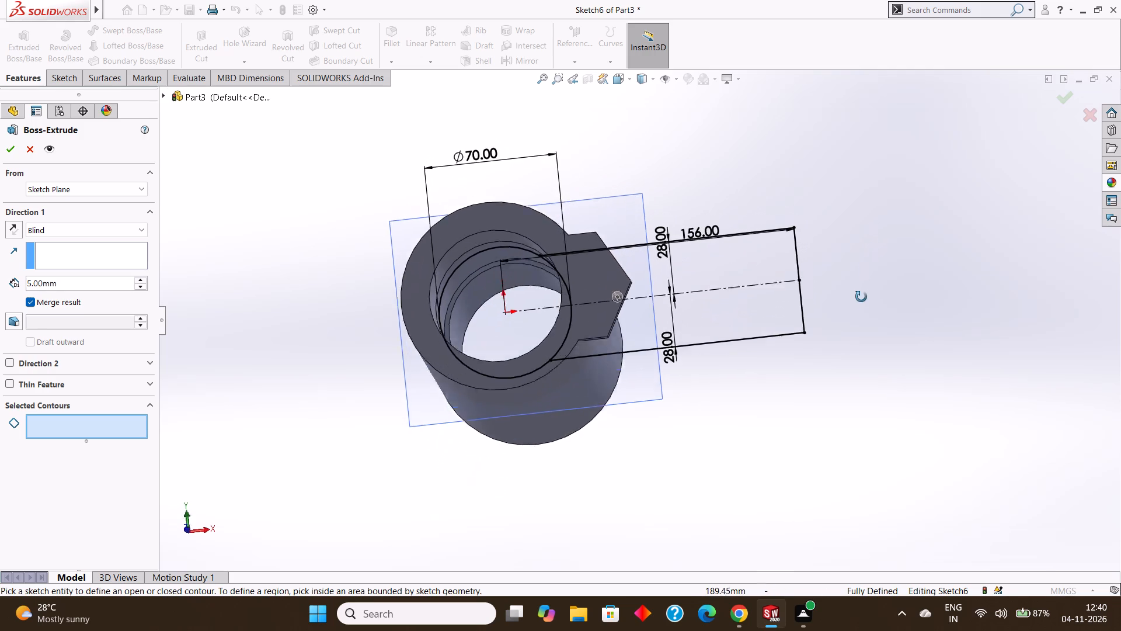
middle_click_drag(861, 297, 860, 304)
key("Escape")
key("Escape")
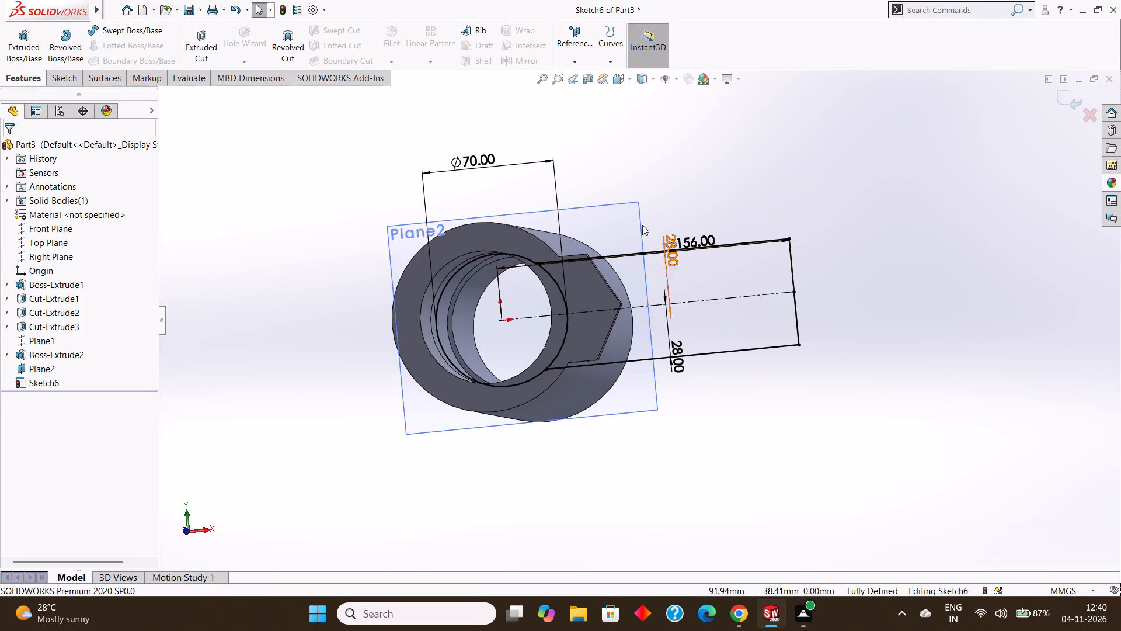
Viewing the sketch plane face-on, trim away the circle's large arc, keeping only the arc between the two offset lines.
left_click(615, 211)
left_click(617, 210)
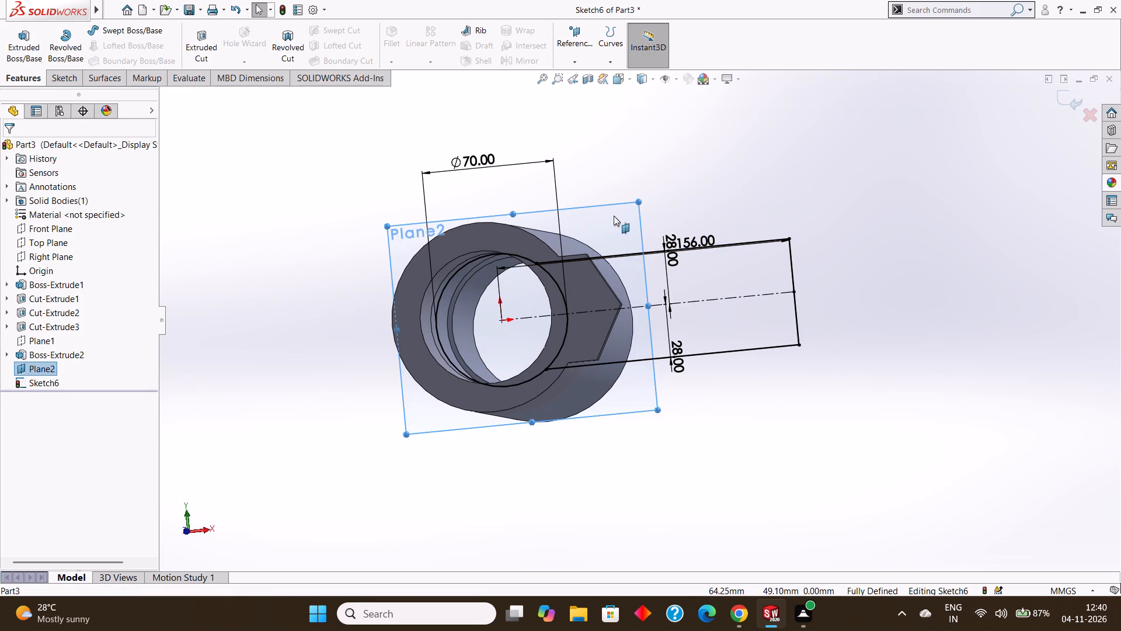
key("ctrl+8")
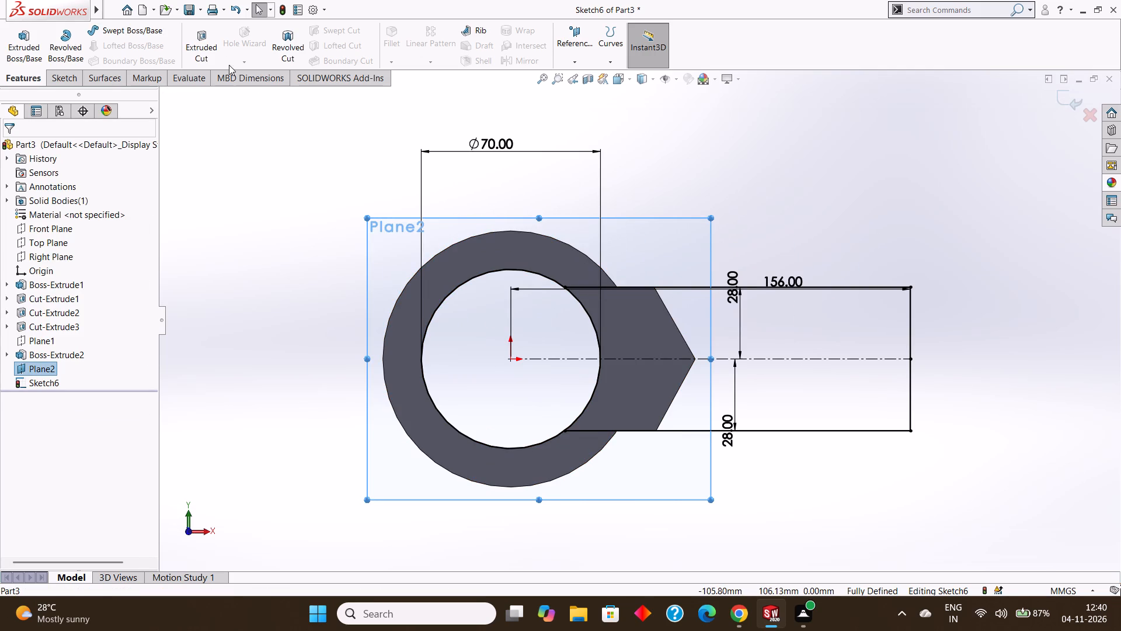
scroll(576, 269, "down", 1)
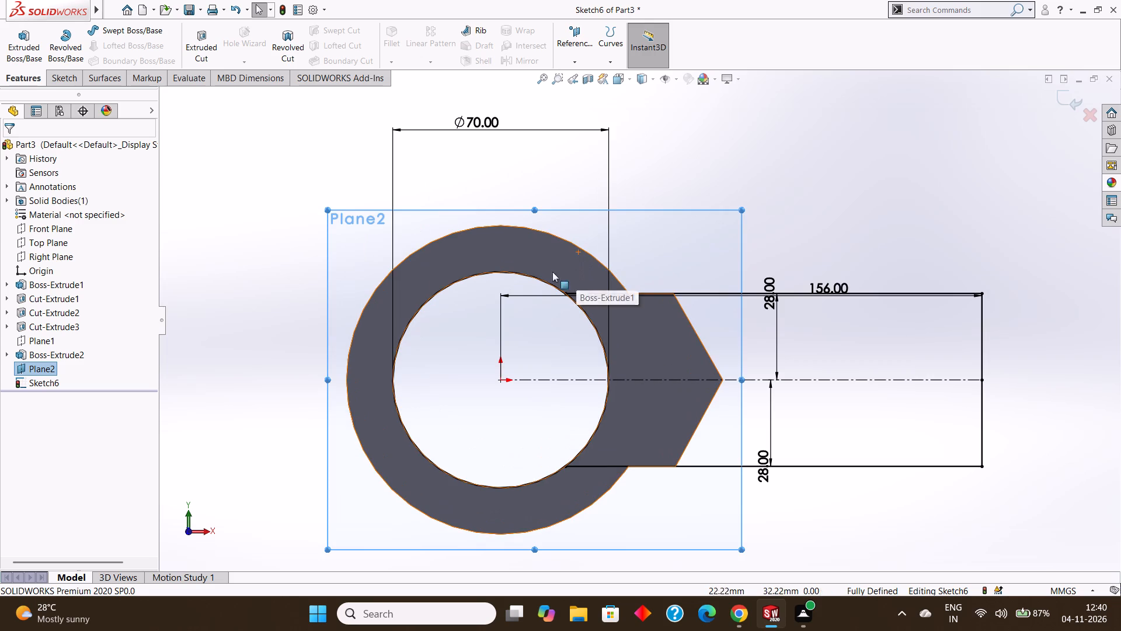
left_click(70, 79)
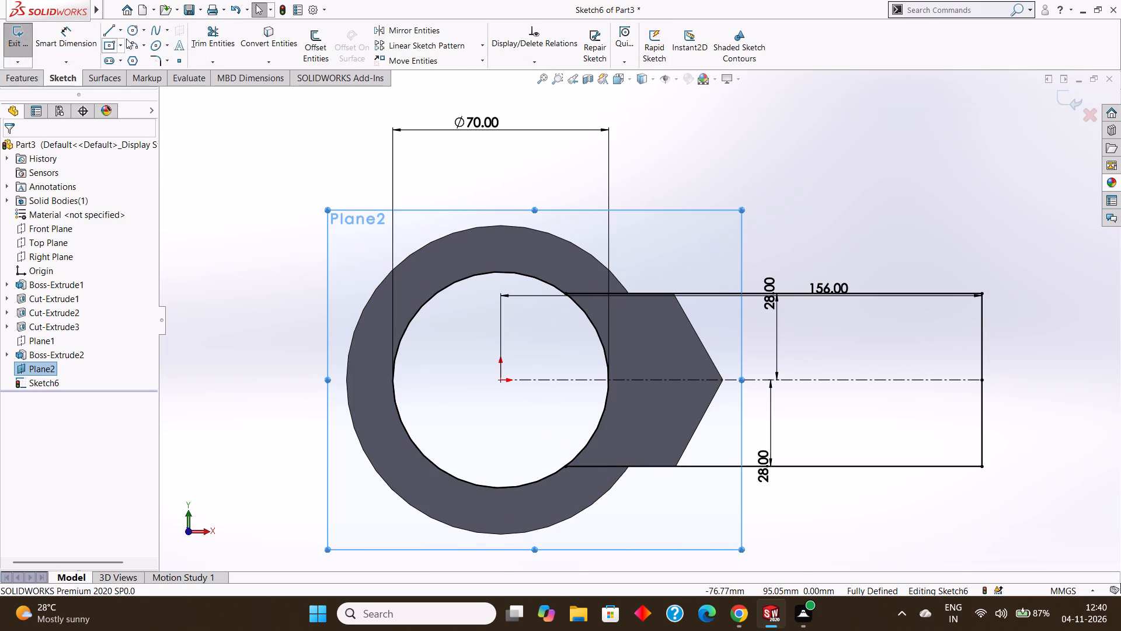
left_click(209, 36)
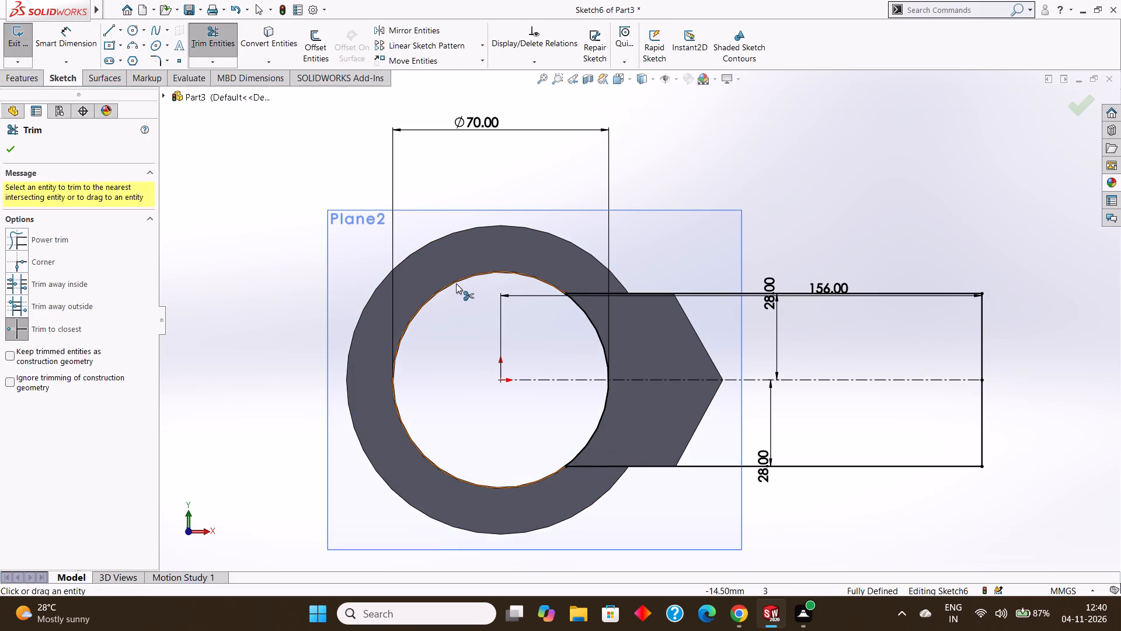
left_click(456, 283)
scroll(543, 323, "down", 1)
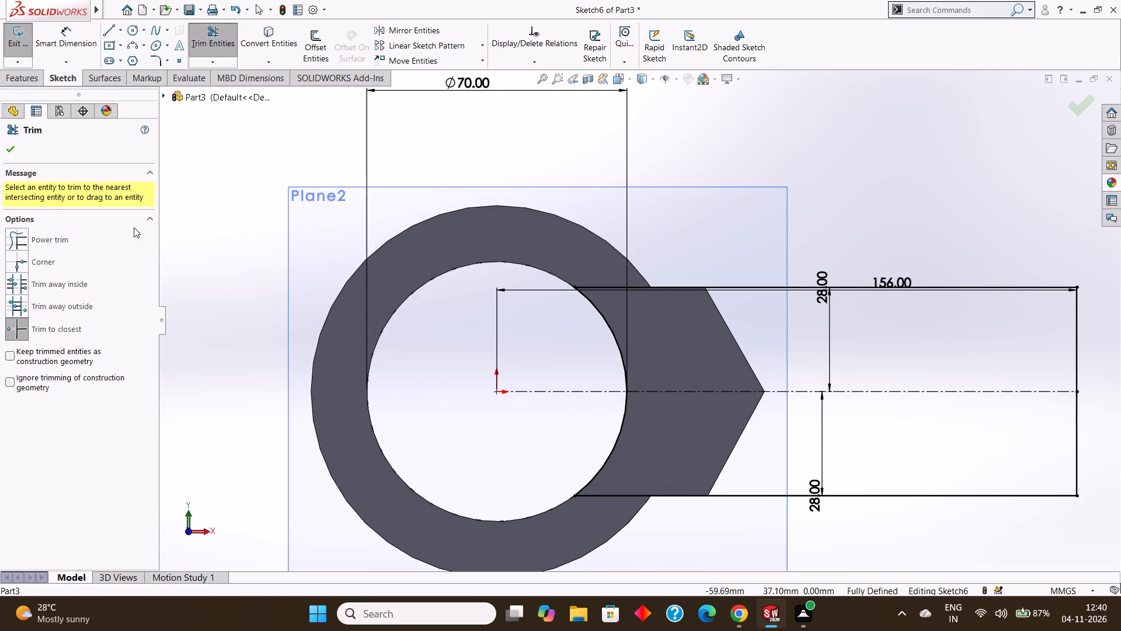
left_click(17, 143)
Extrude the 56 mm wide arm profile as a blind boss 20 mm deep toward the pointed projection, merged with the cylinder.
left_click(27, 79)
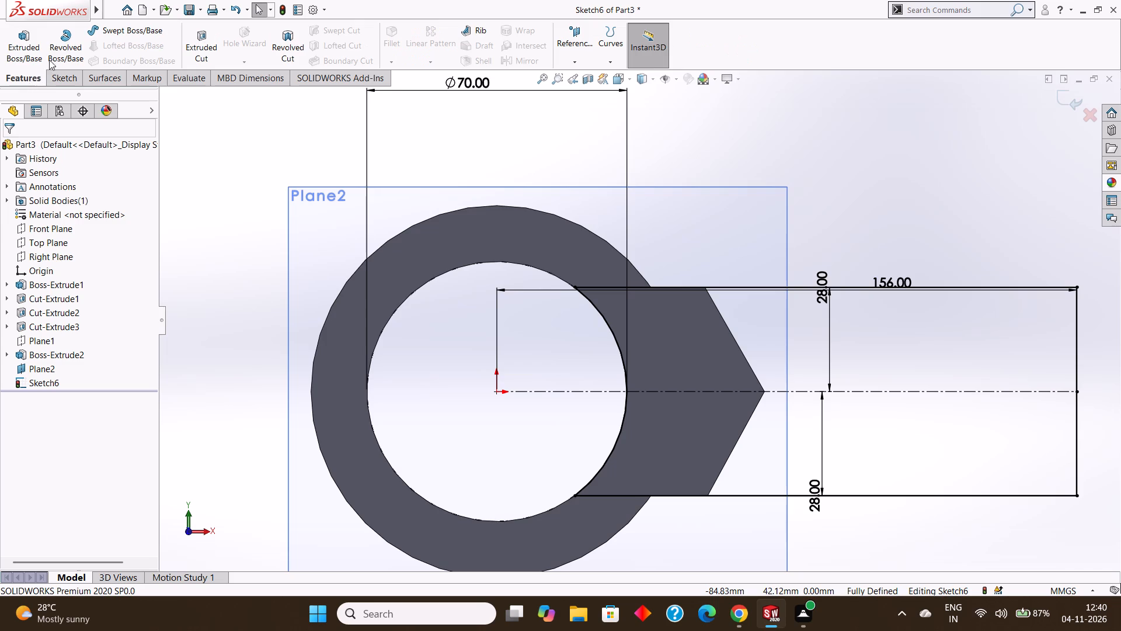
left_click(21, 50)
scroll(464, 169, "up", 2)
scroll(478, 218, "up", 2)
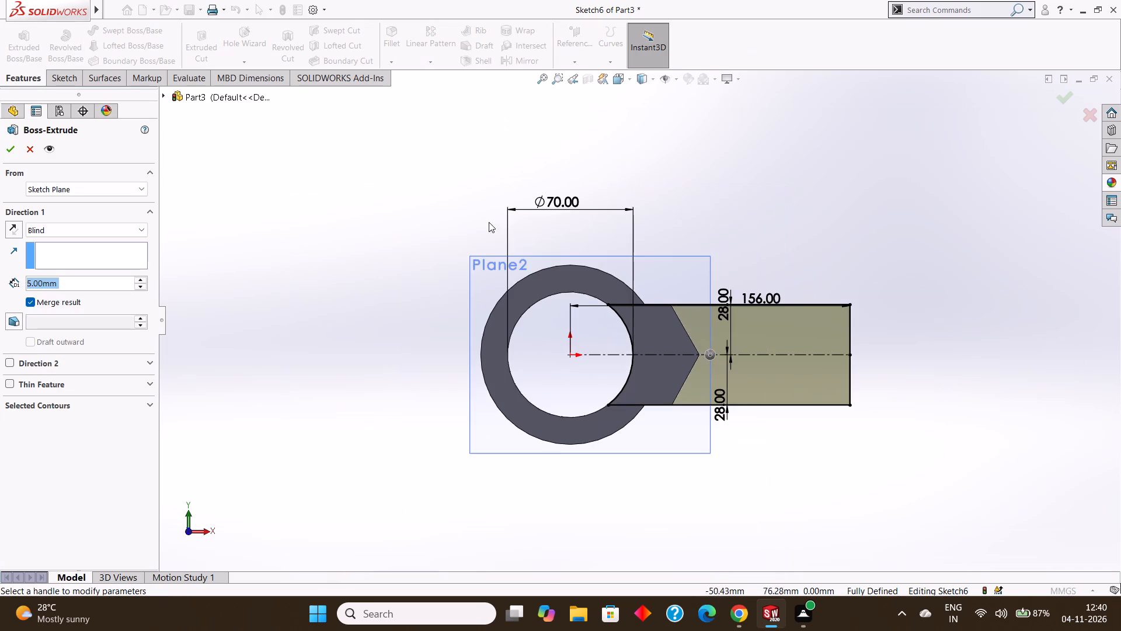
scroll(868, 325, "up", 1)
middle_click_drag(868, 317, 861, 179)
middle_click_drag(860, 249, 858, 174)
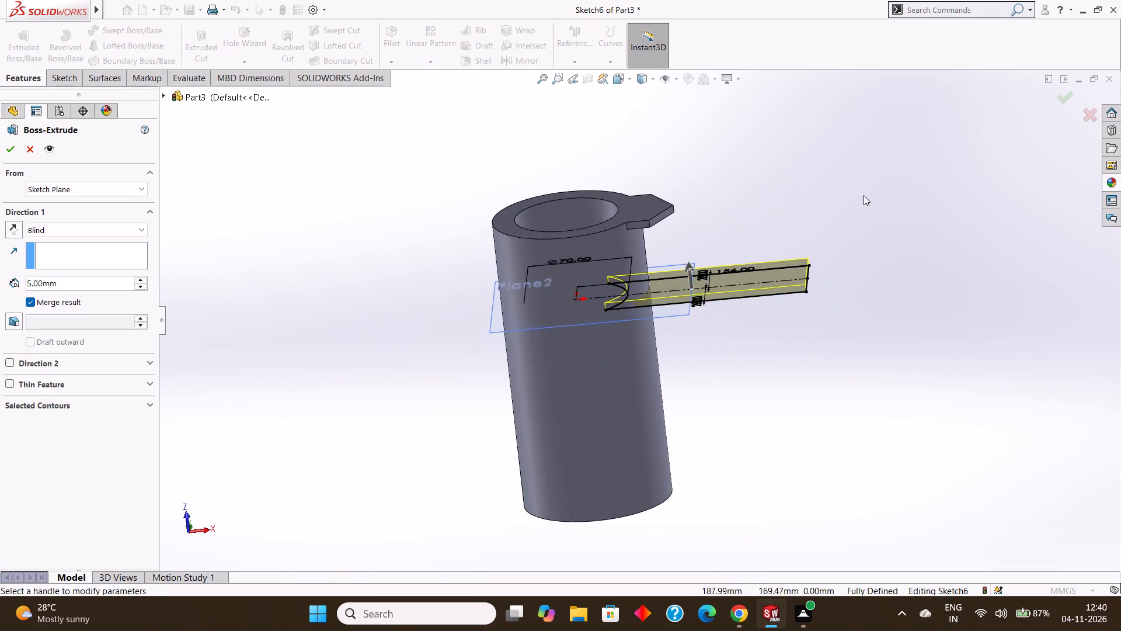
middle_click_drag(864, 195, 869, 161)
middle_click_drag(873, 172, 895, 182)
middle_click_drag(900, 196, 867, 174)
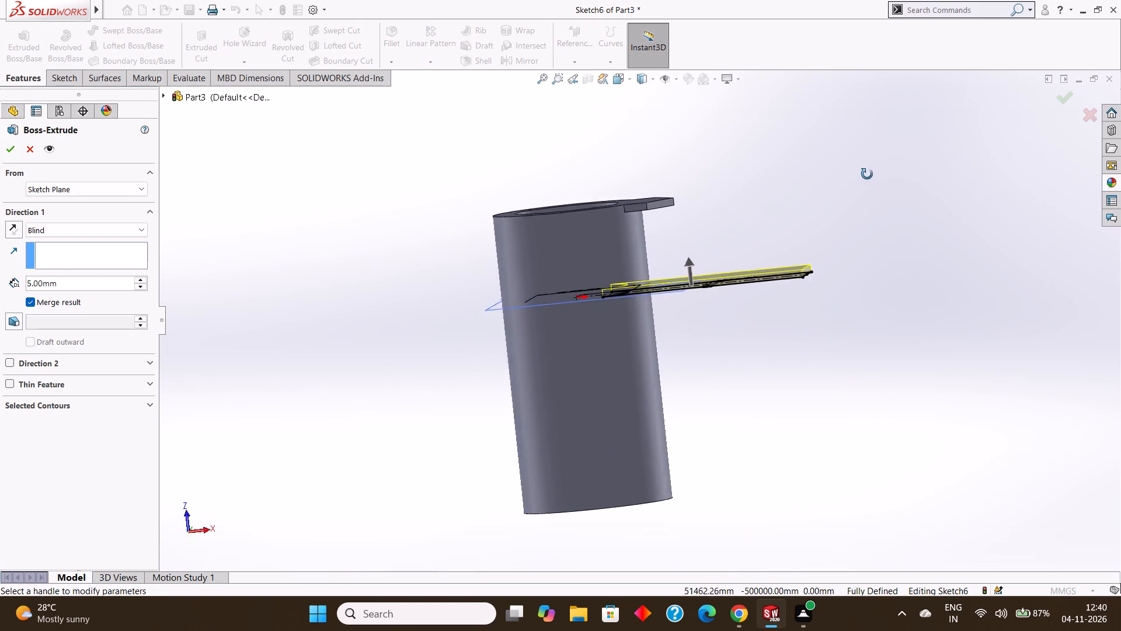
middle_click_drag(867, 174, 864, 169)
middle_click_drag(865, 170, 872, 191)
middle_click_drag(873, 192, 877, 204)
middle_click_drag(878, 209, 878, 203)
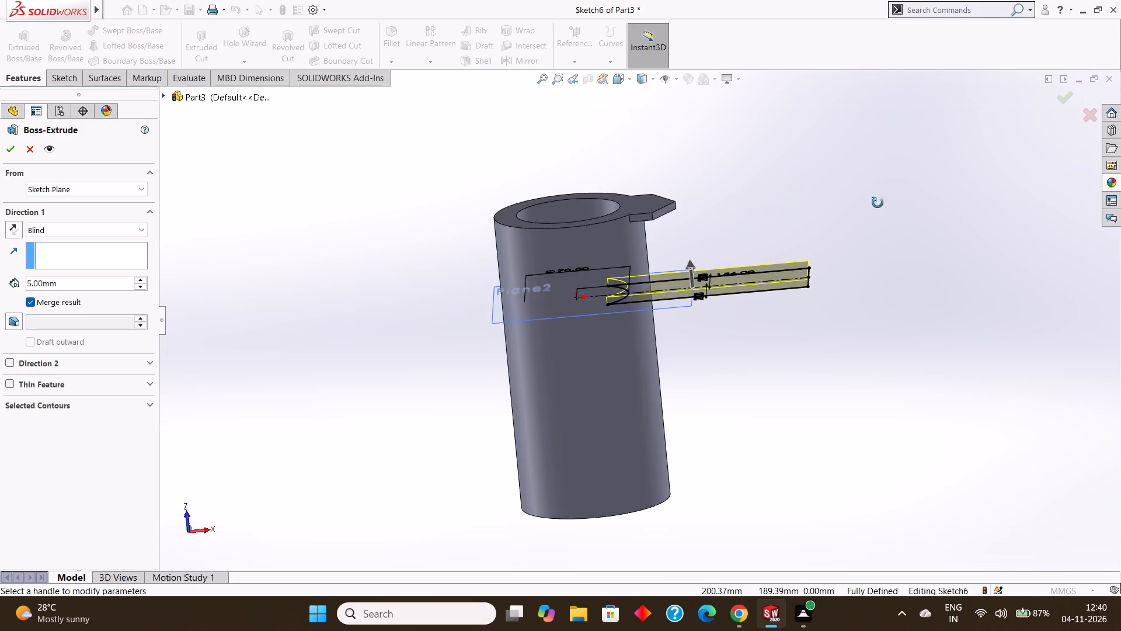
middle_click_drag(878, 203, 874, 182)
left_click(62, 280)
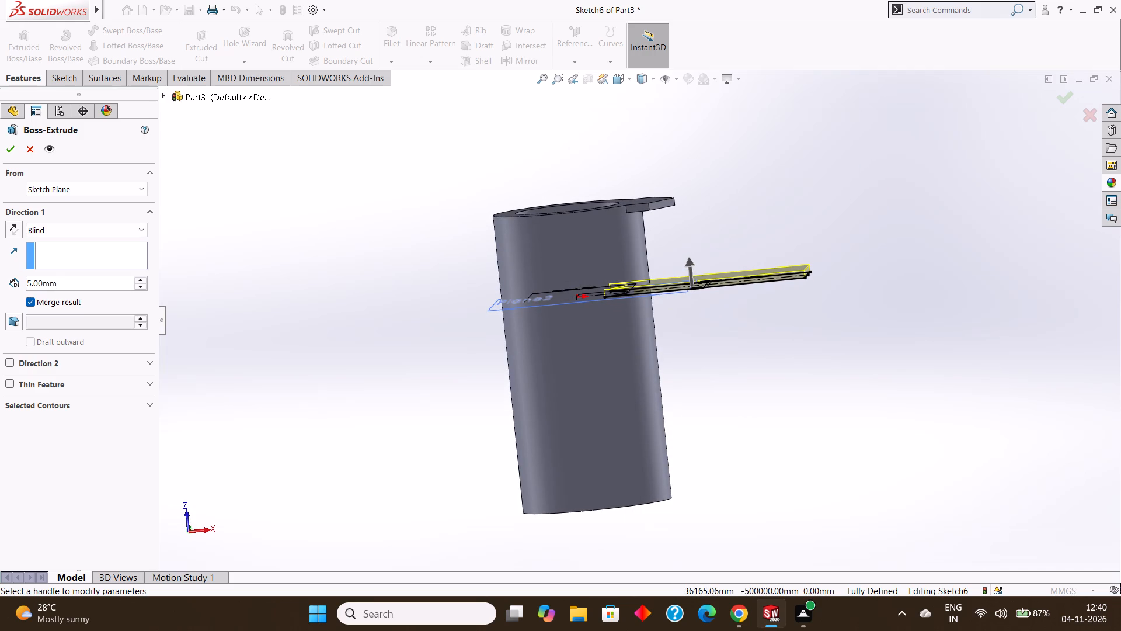
left_click_drag(105, 282, 19, 273)
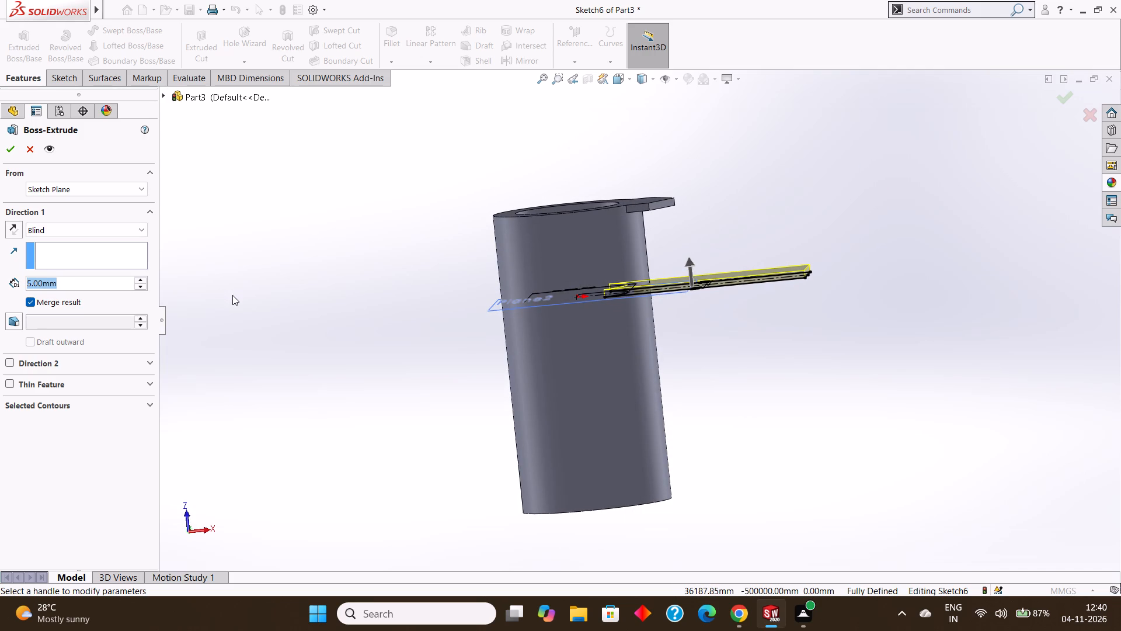
type("20")
key("Return")
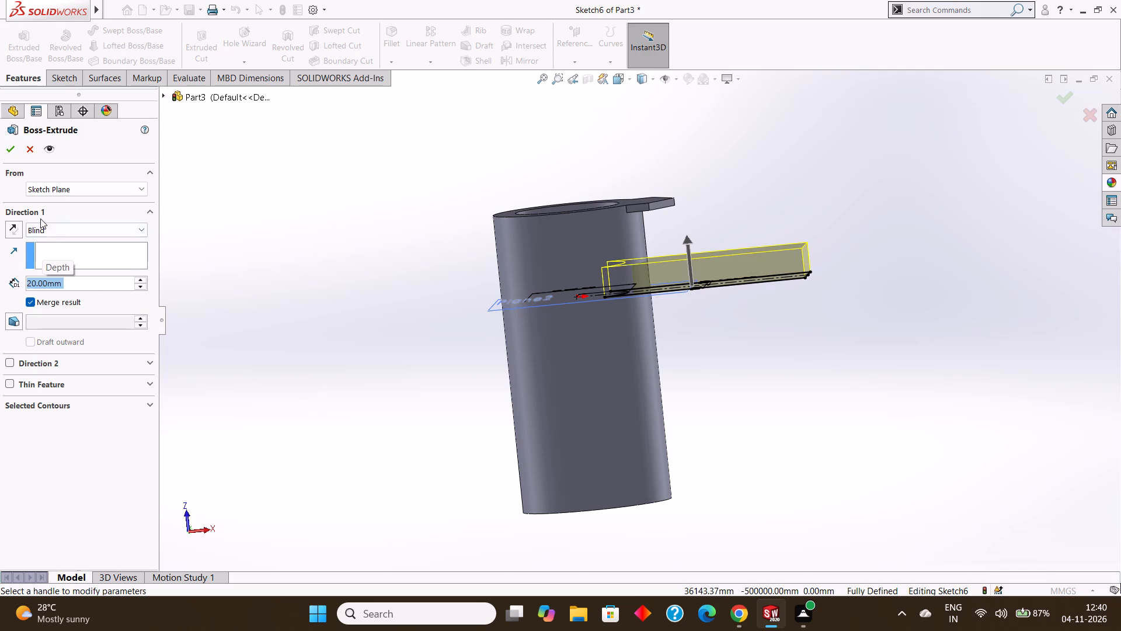
left_click(15, 149)
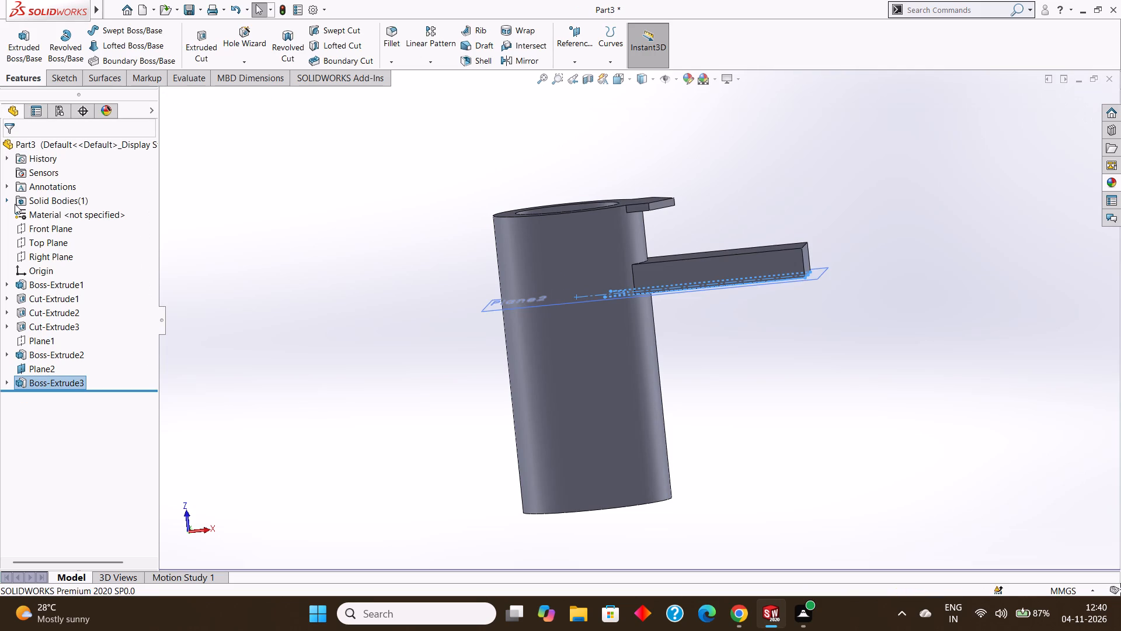
left_click(307, 221)
Examine the extruded arm and its junction with the cylinder from several angles.
middle_click_drag(307, 219, 315, 250)
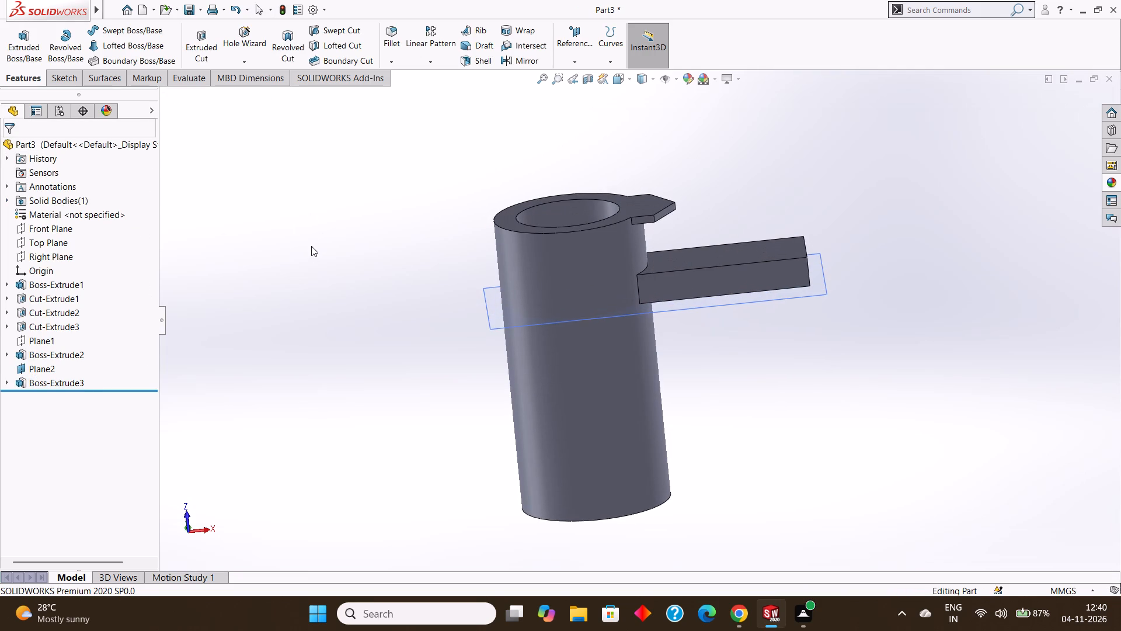
middle_click_drag(309, 233, 309, 247)
middle_click_drag(308, 245, 310, 259)
middle_click_drag(308, 248, 311, 256)
middle_click_drag(310, 255, 311, 262)
middle_click_drag(311, 254, 314, 266)
middle_click(313, 264)
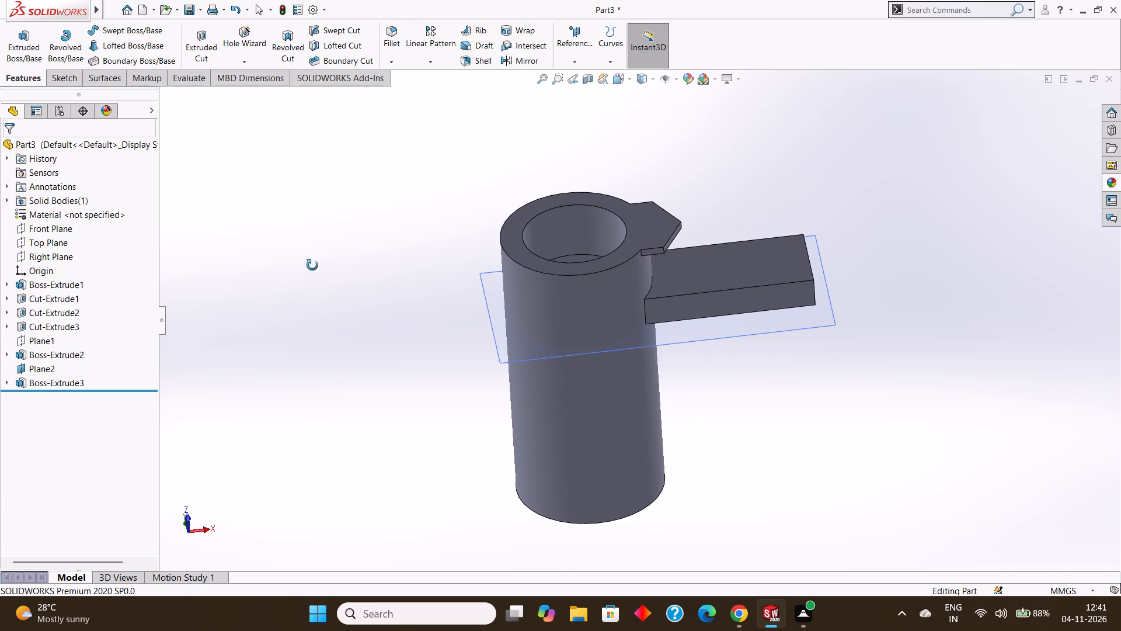
middle_click_drag(311, 257, 298, 247)
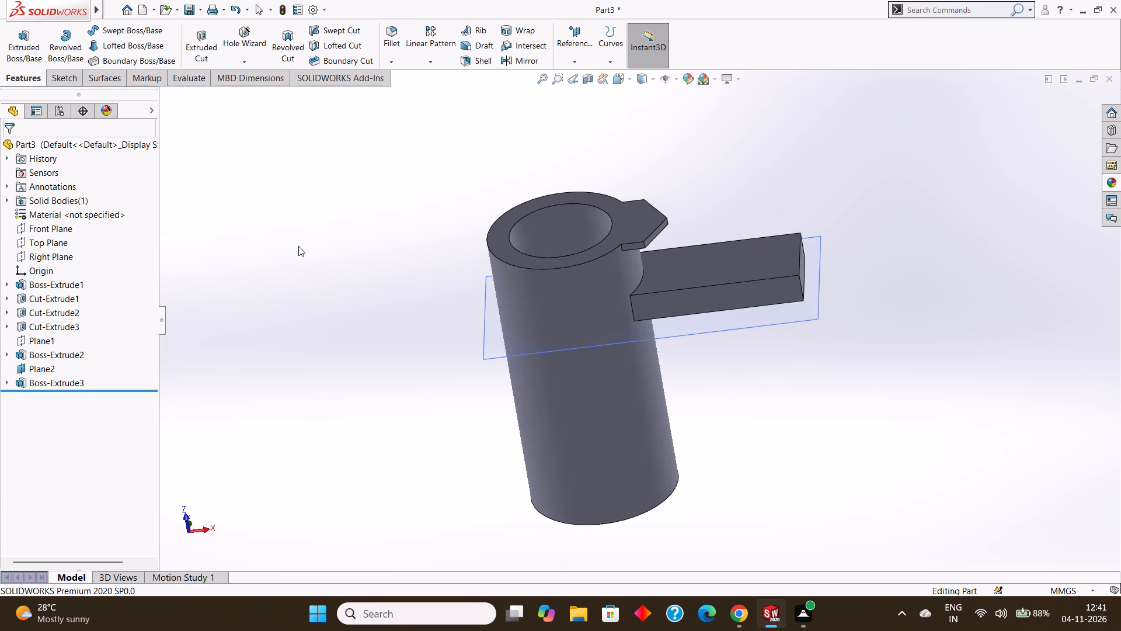
middle_click_drag(298, 246, 293, 203)
scroll(300, 248, "up", 1)
middle_click_drag(328, 259, 327, 245)
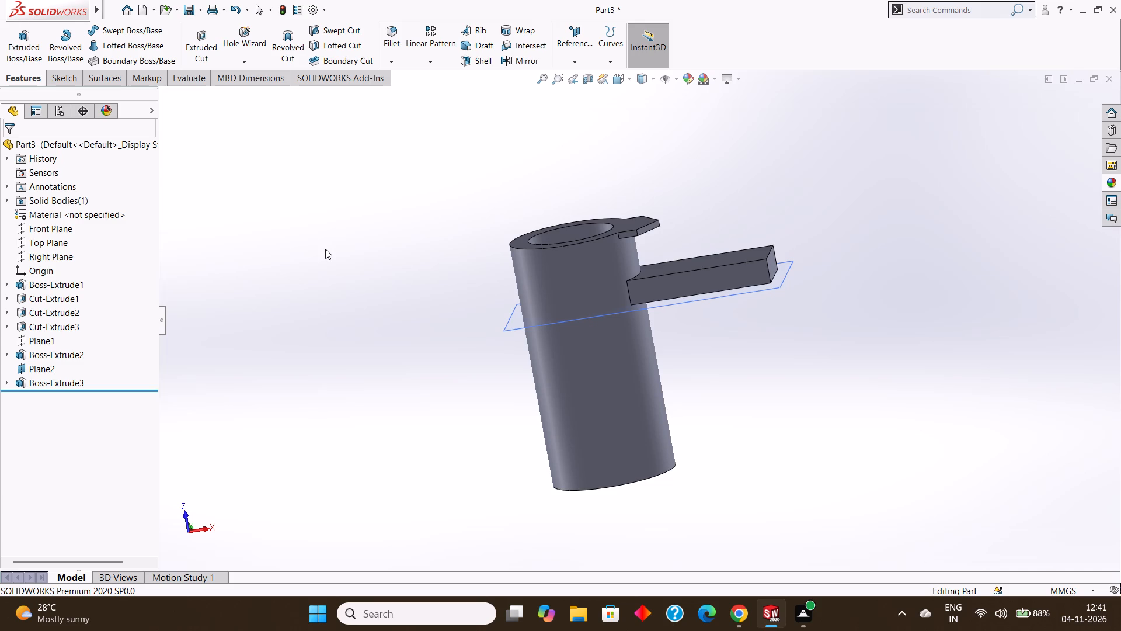
middle_click_drag(325, 249, 326, 241)
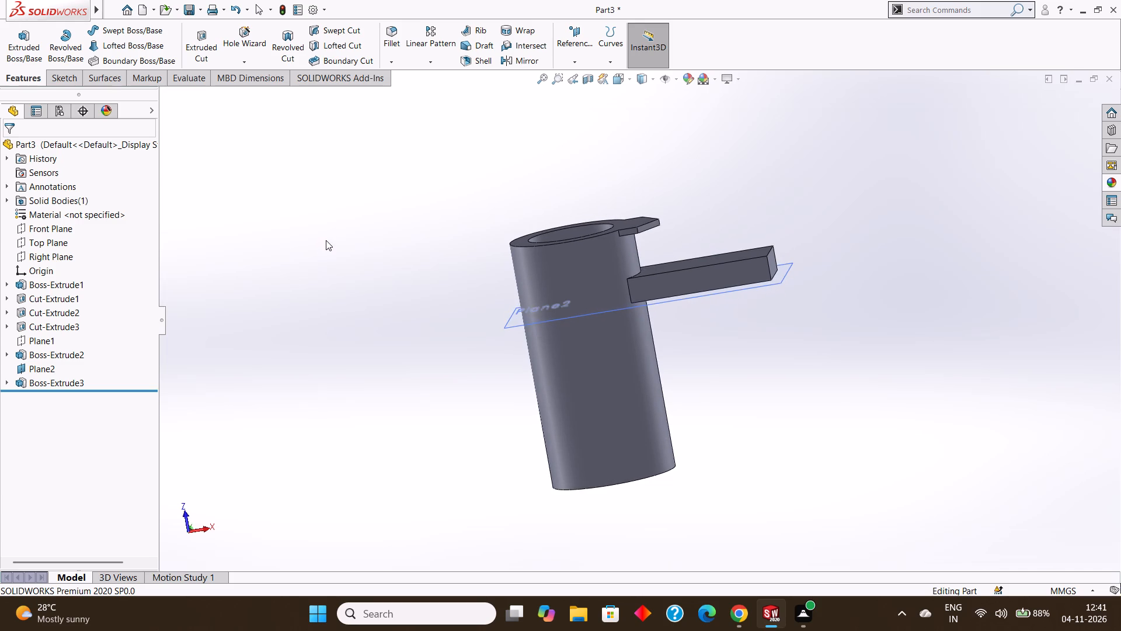
middle_click(326, 240)
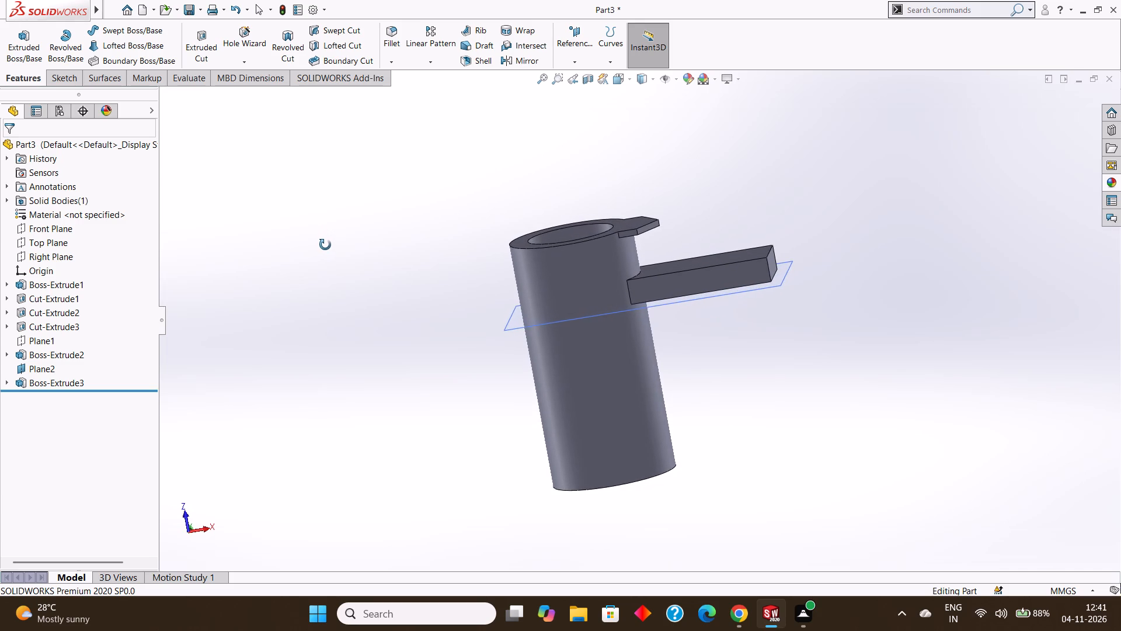
middle_click_drag(324, 245, 325, 251)
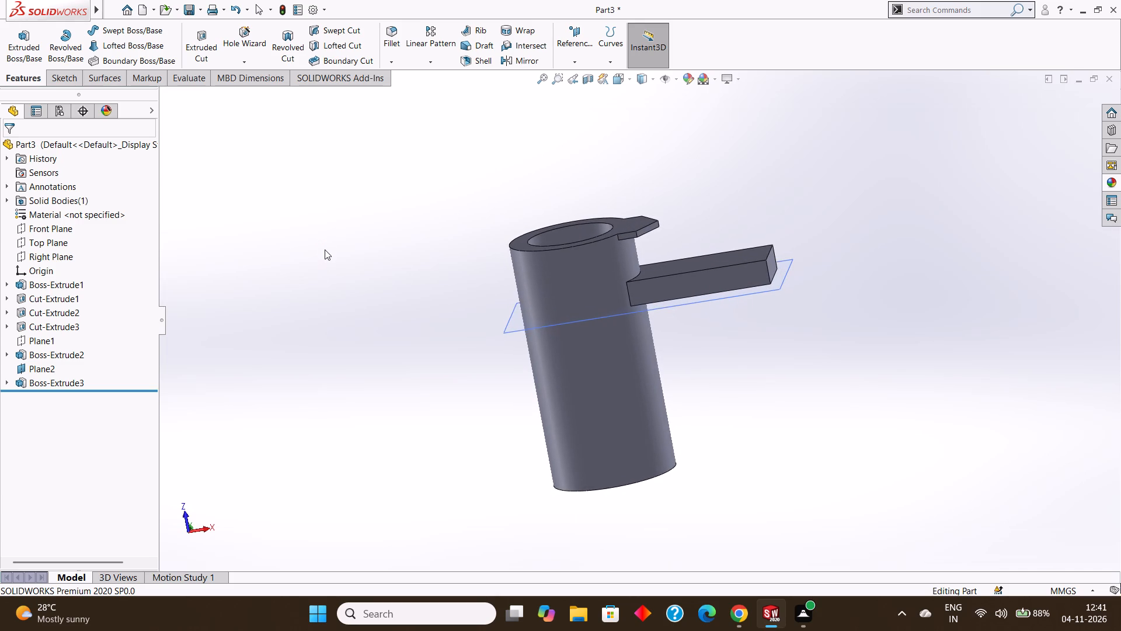
middle_click(325, 249)
middle_click(323, 255)
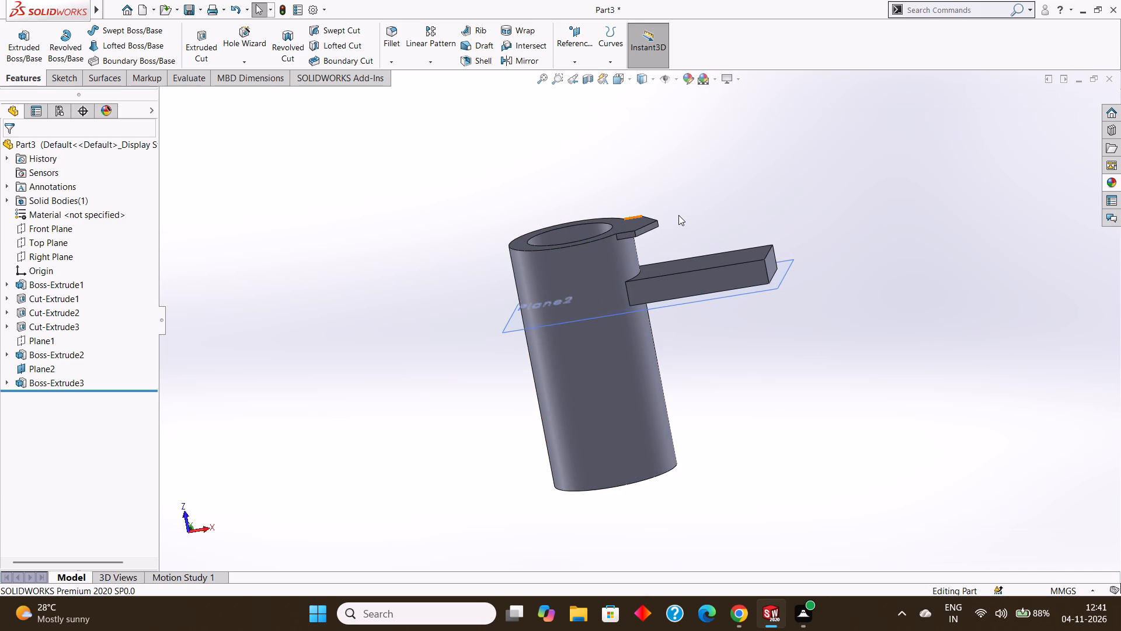
Hide Plane2, the reference plane under the arm.
middle_click_drag(678, 215, 681, 226)
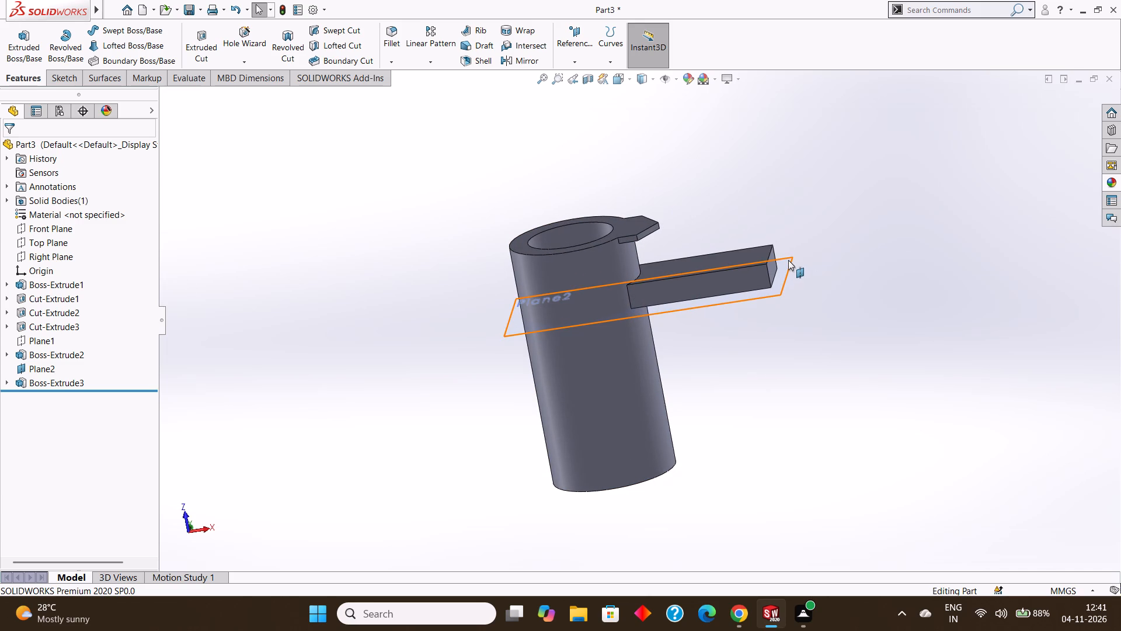
right_click(788, 260)
left_click(830, 243)
Create a reference plane offset 20 mm from the Front Plane, toward the arm.
middle_click_drag(824, 245, 827, 242)
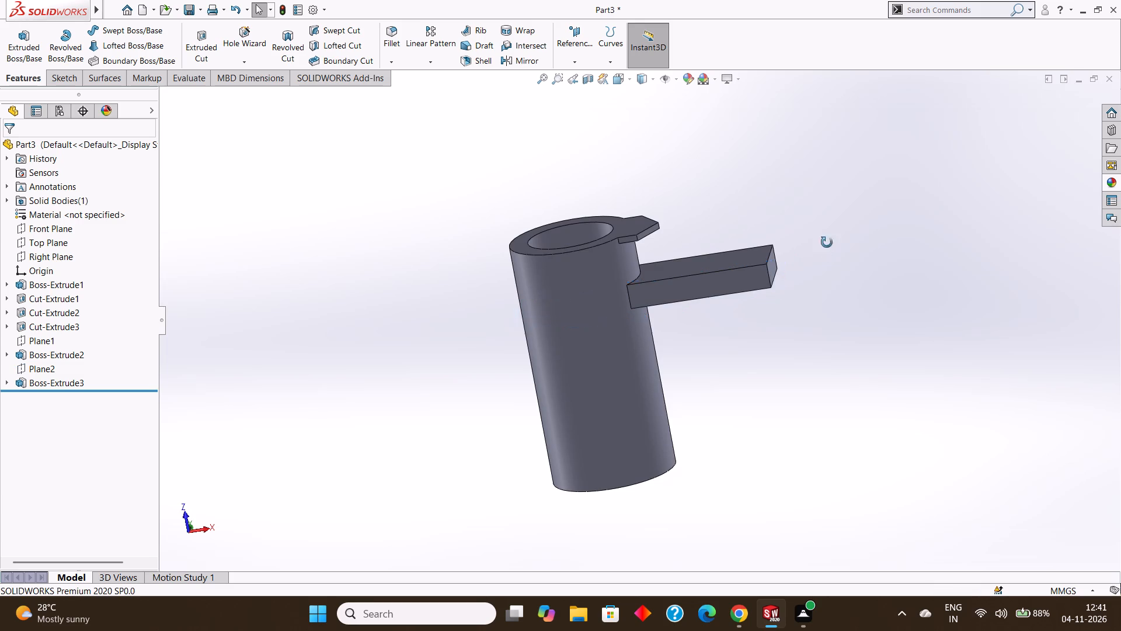
middle_click_drag(827, 242, 835, 228)
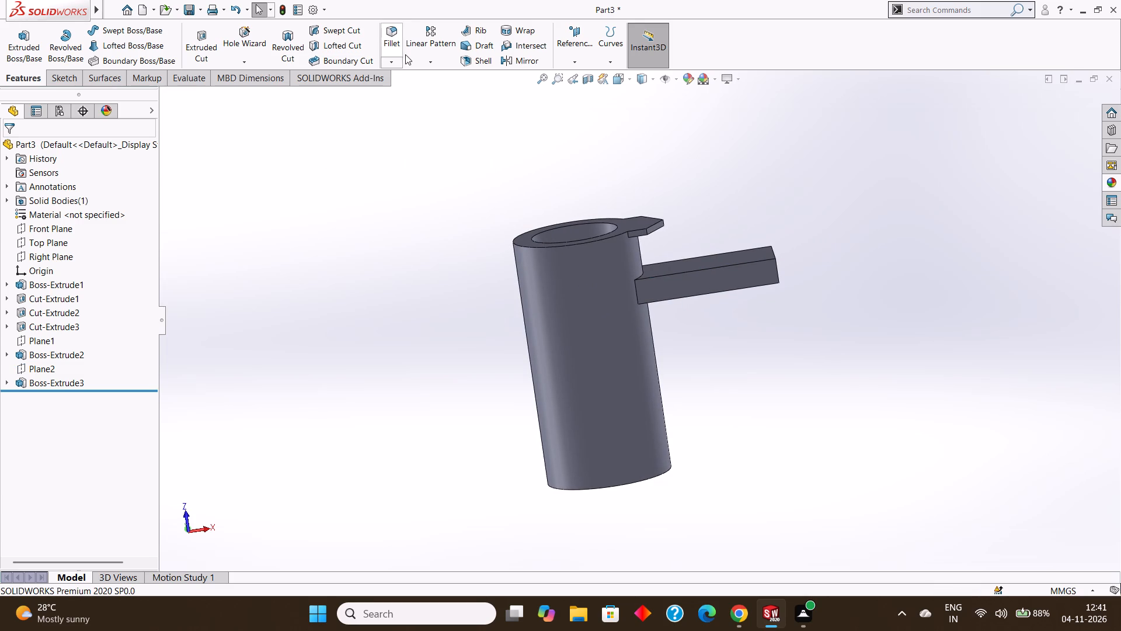
left_click(571, 60)
left_click(580, 74)
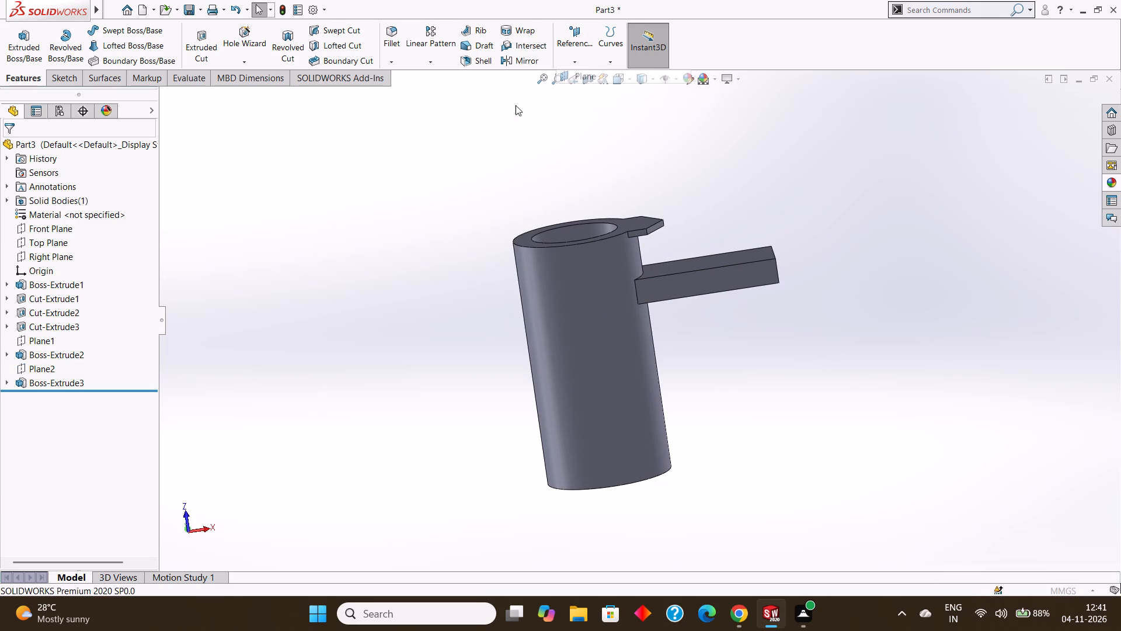
left_click(165, 93)
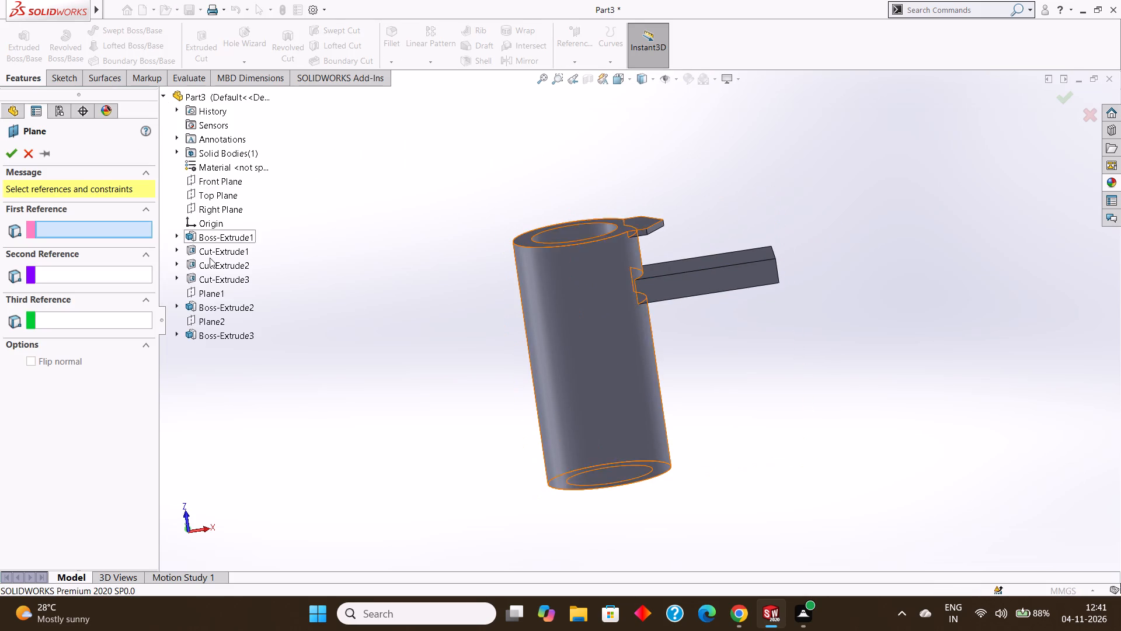
left_click(219, 177)
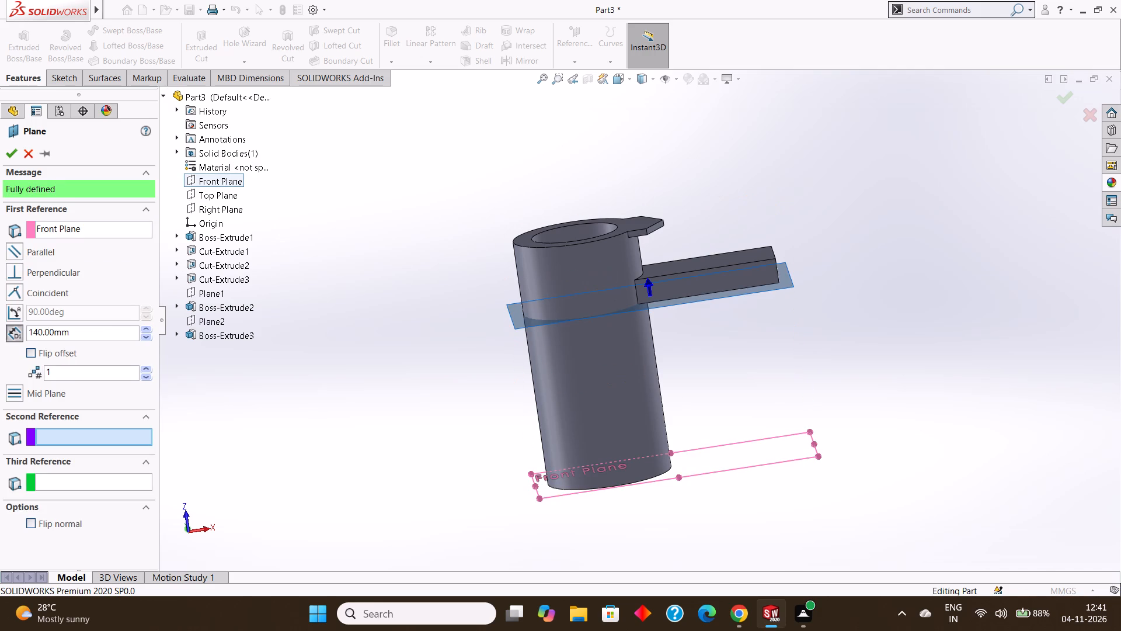
left_click_drag(92, 328, 19, 313)
type("20")
key("Return")
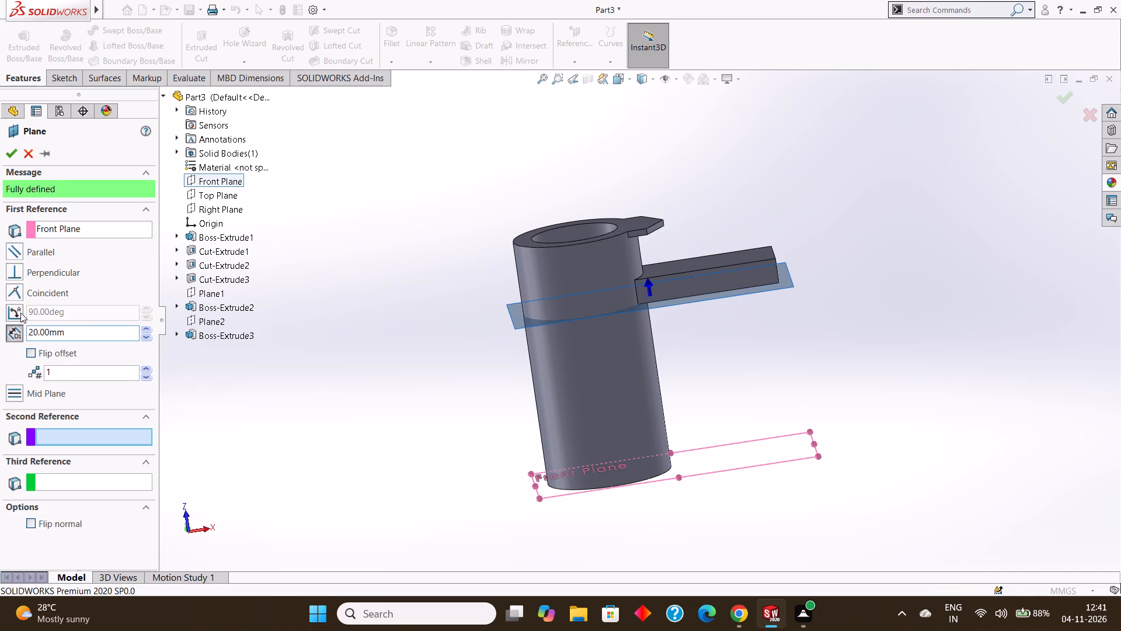
left_click(9, 158)
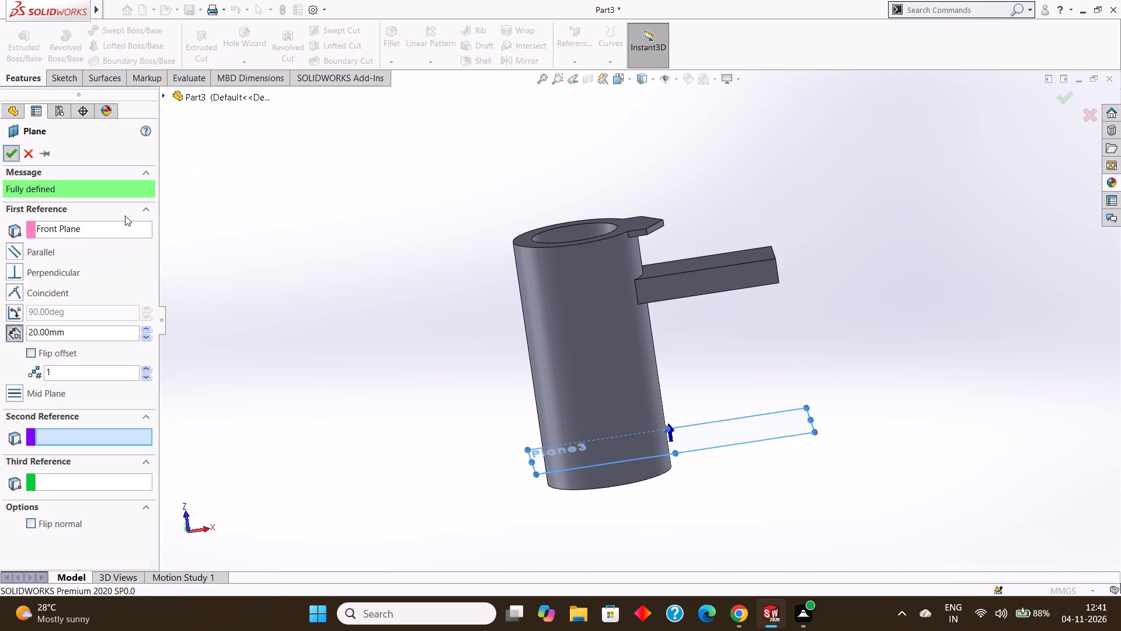
left_click(736, 362)
On the new 20 mm offset plane, sketch a closed four-line rectangle about 114.6 by 56 mm over the arm's outline outside the cylinder.
left_click(761, 425)
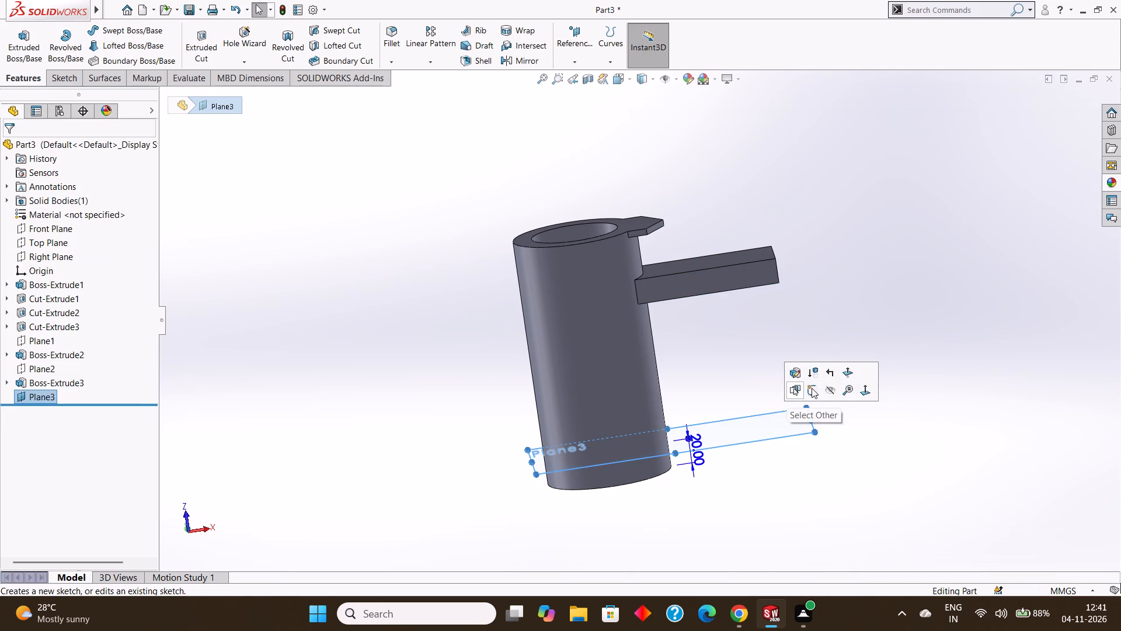
left_click(812, 388)
key("ctrl+8")
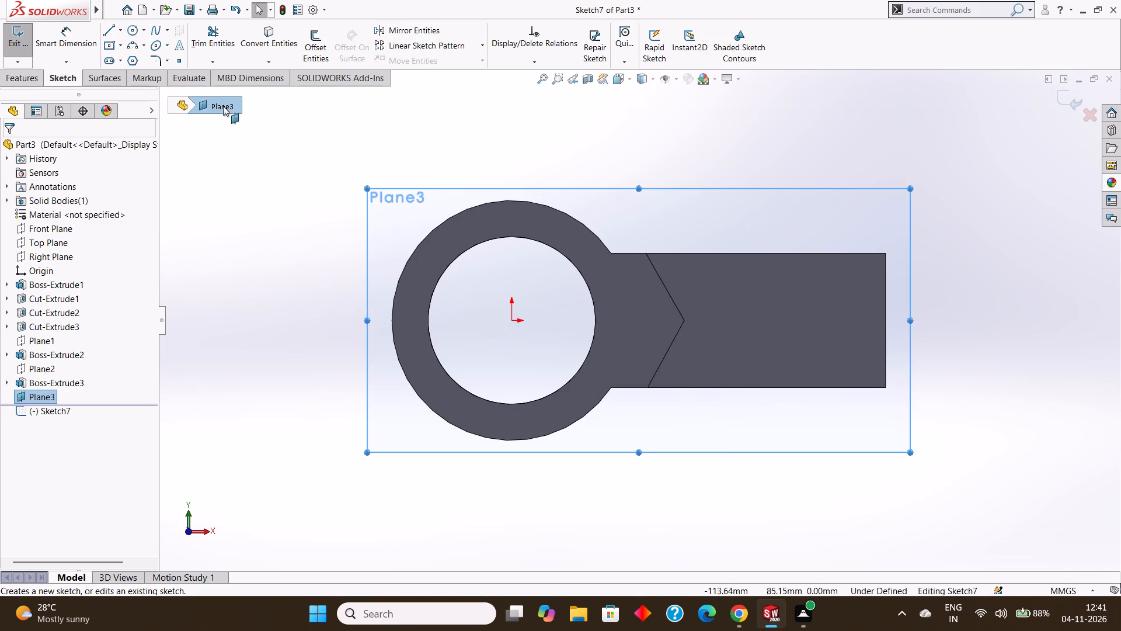
left_click(108, 33)
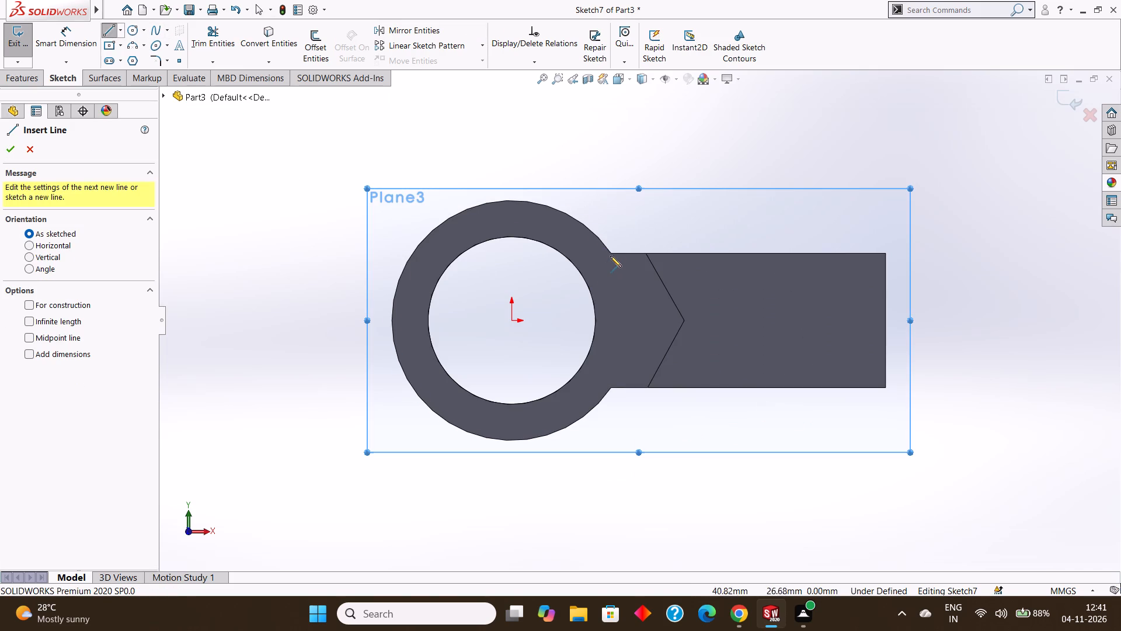
left_click_drag(610, 252, 616, 252)
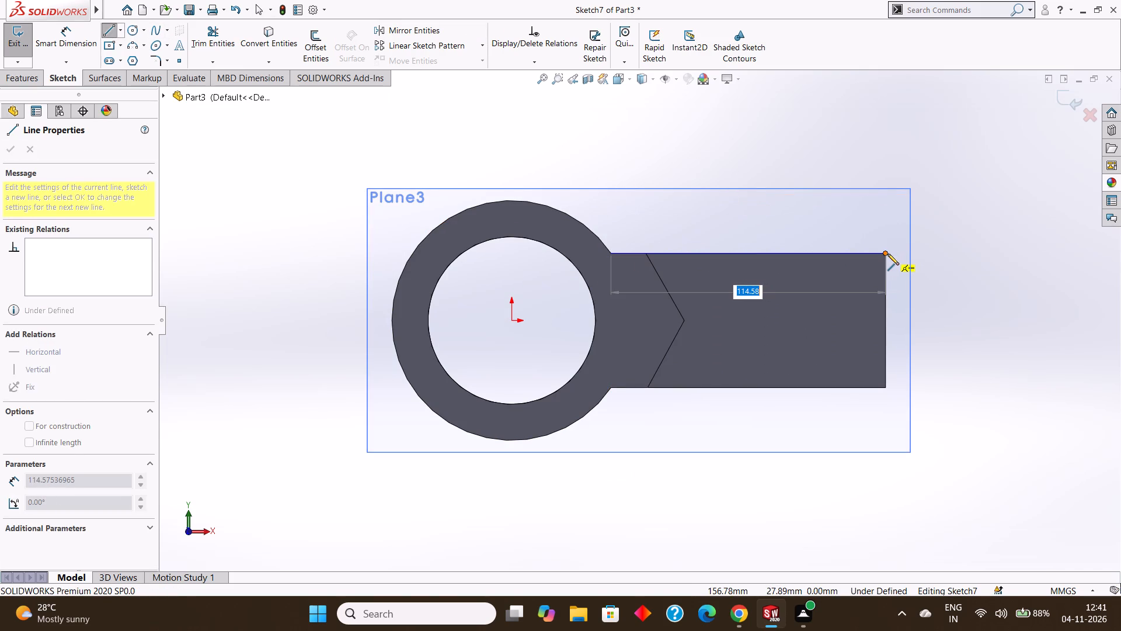
left_click(886, 252)
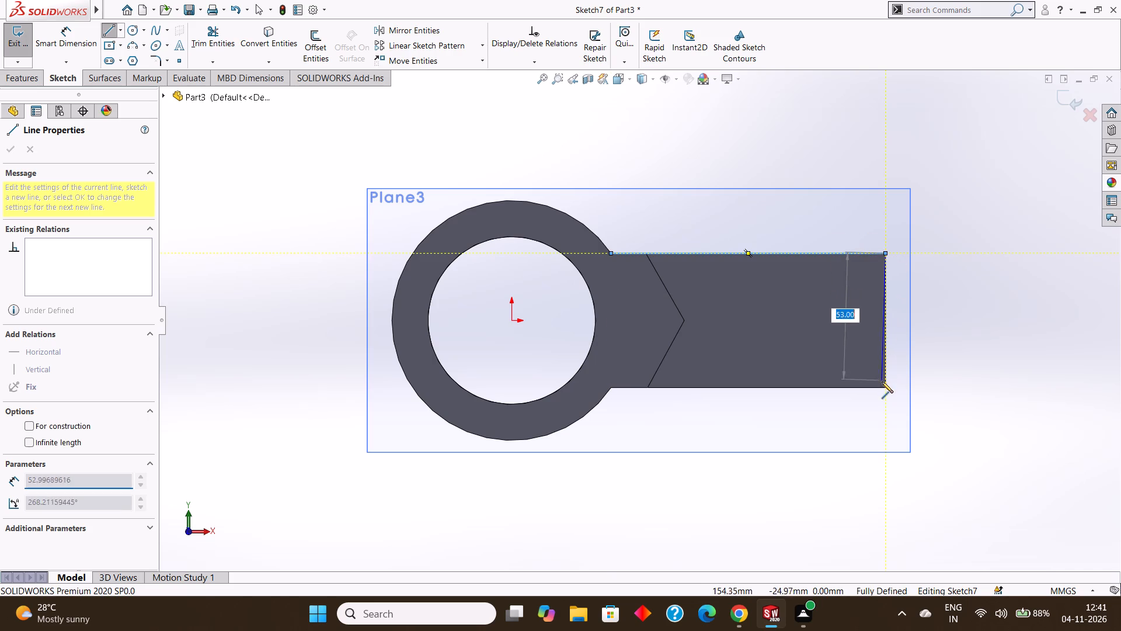
left_click(888, 388)
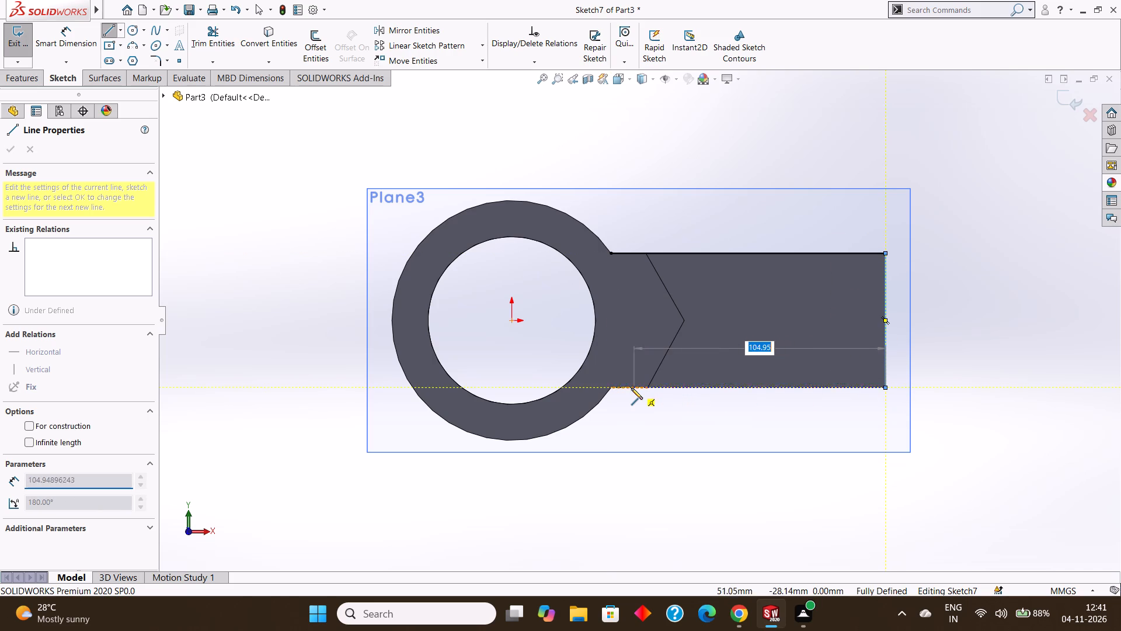
left_click(609, 387)
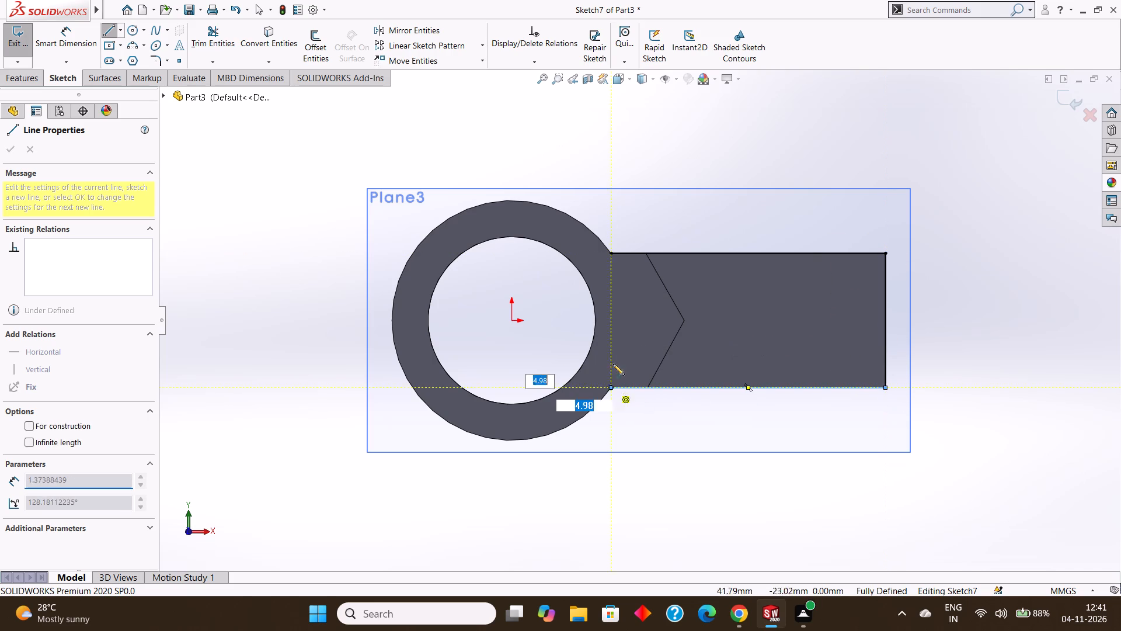
left_click(612, 251)
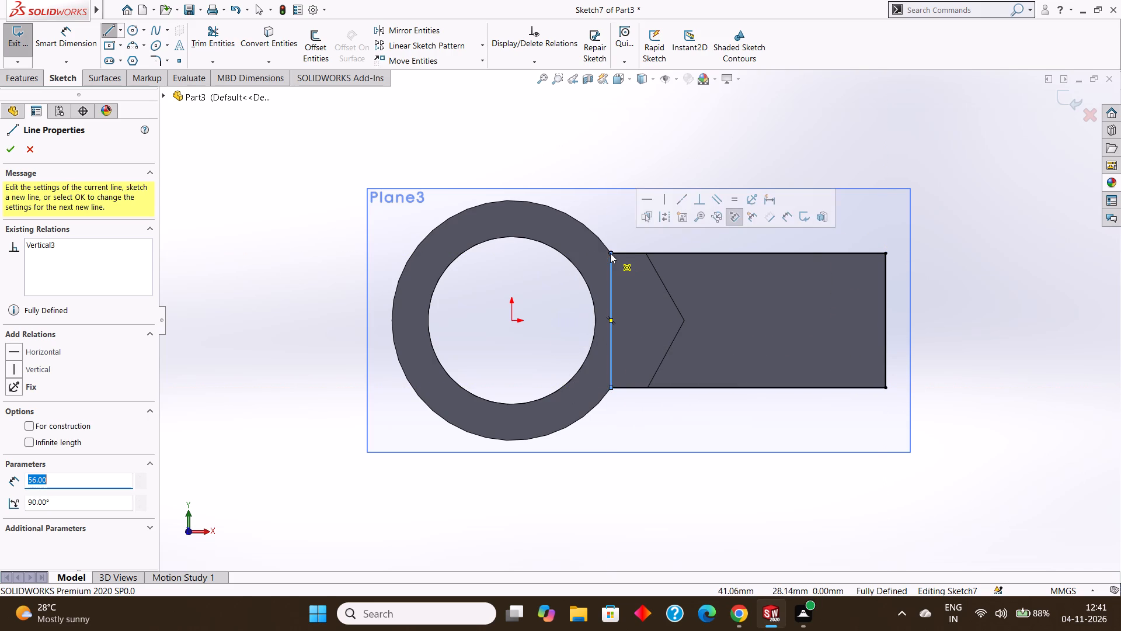
key("Escape")
key("Escape")
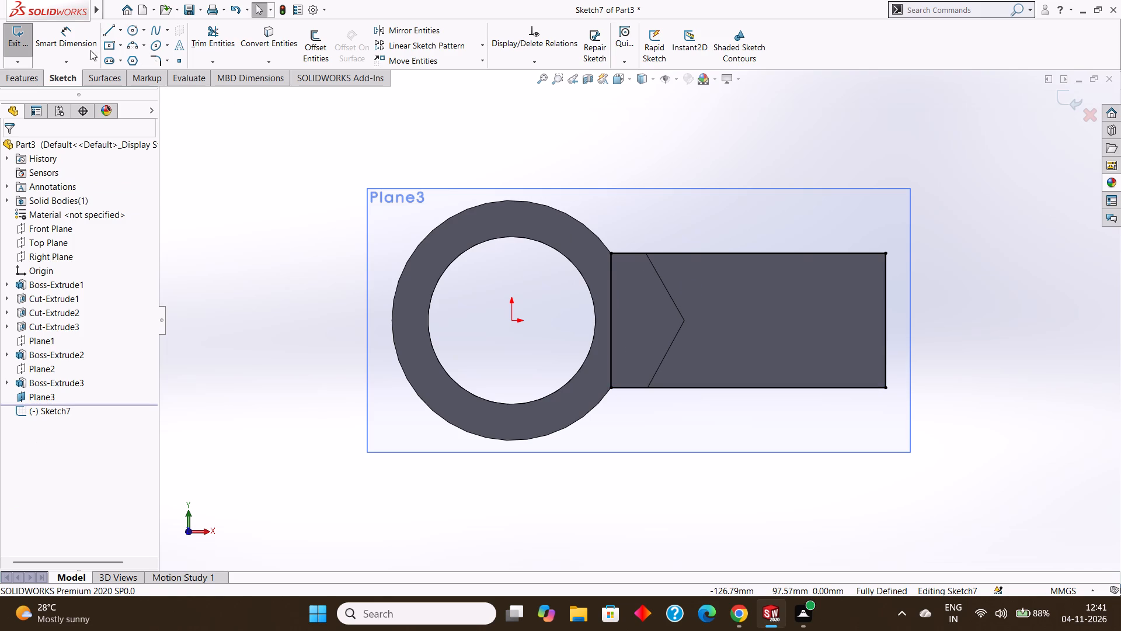
Examine the rectangle sketch against the cylinder and upper arm from several angles and face-on.
left_click(82, 36)
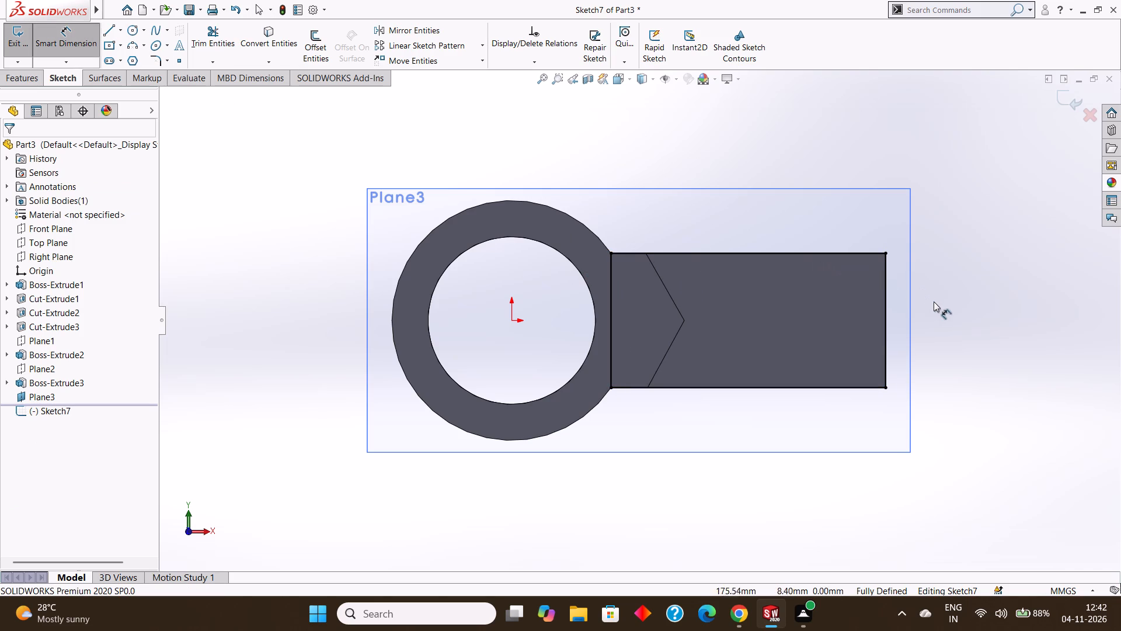
middle_click_drag(949, 312, 945, 192)
middle_click_drag(962, 240, 955, 189)
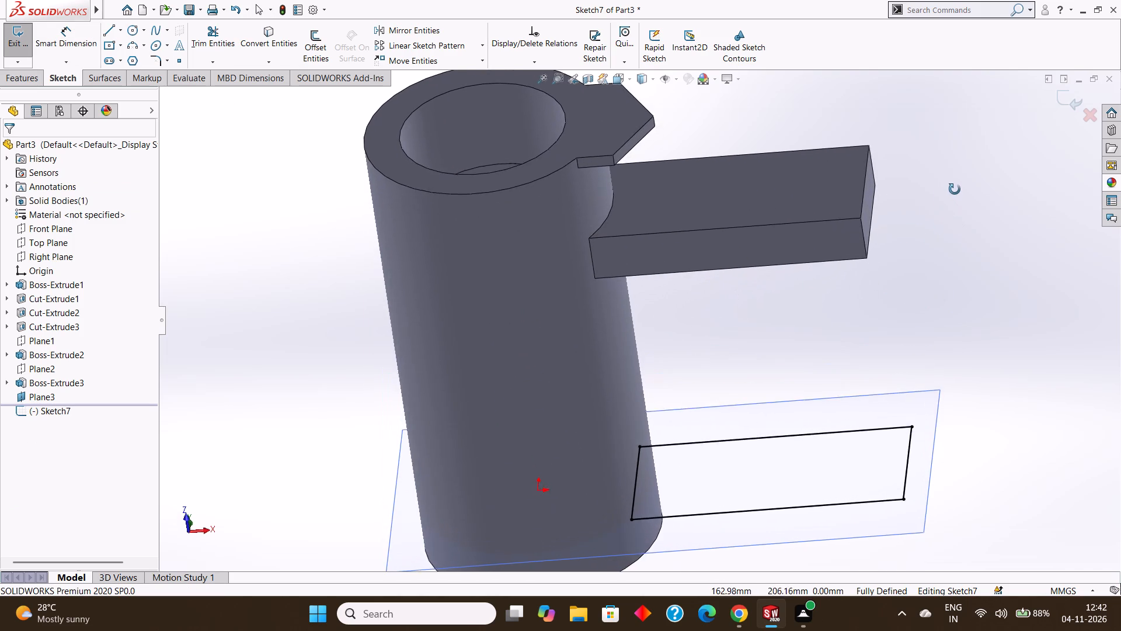
middle_click_drag(955, 189, 956, 360)
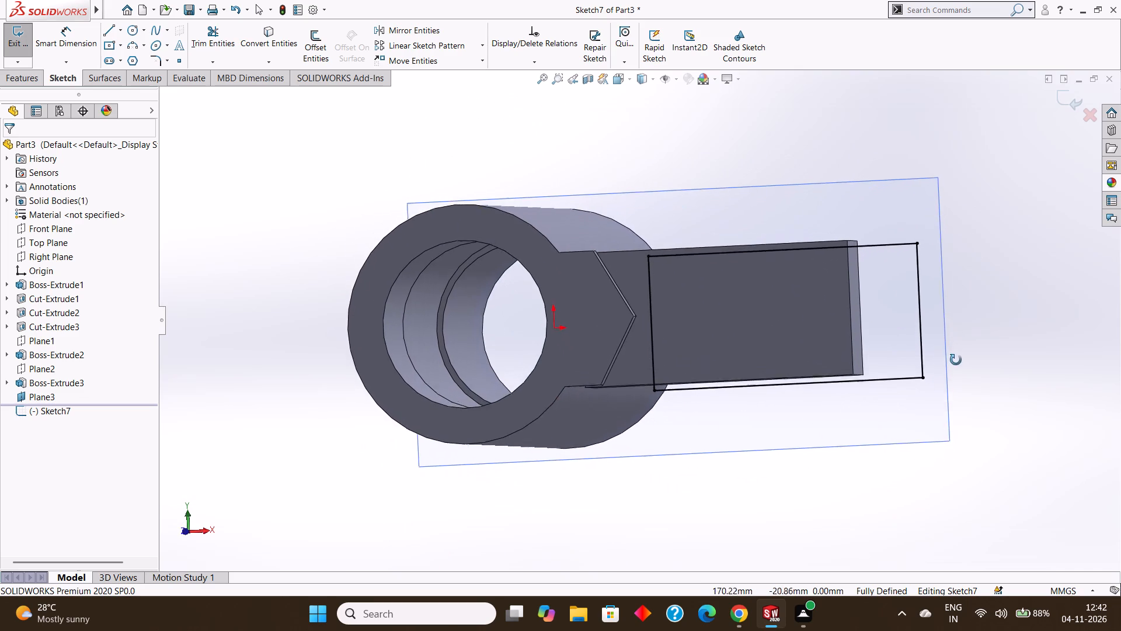
middle_click_drag(956, 360, 959, 362)
left_click(795, 193)
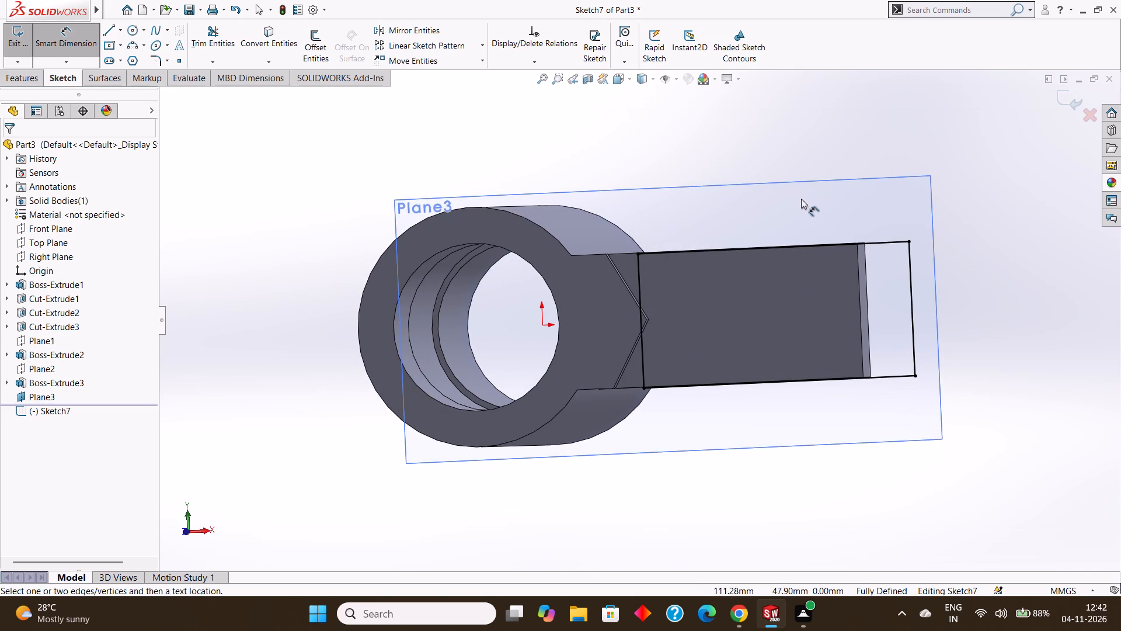
middle_click_drag(801, 199, 799, 172)
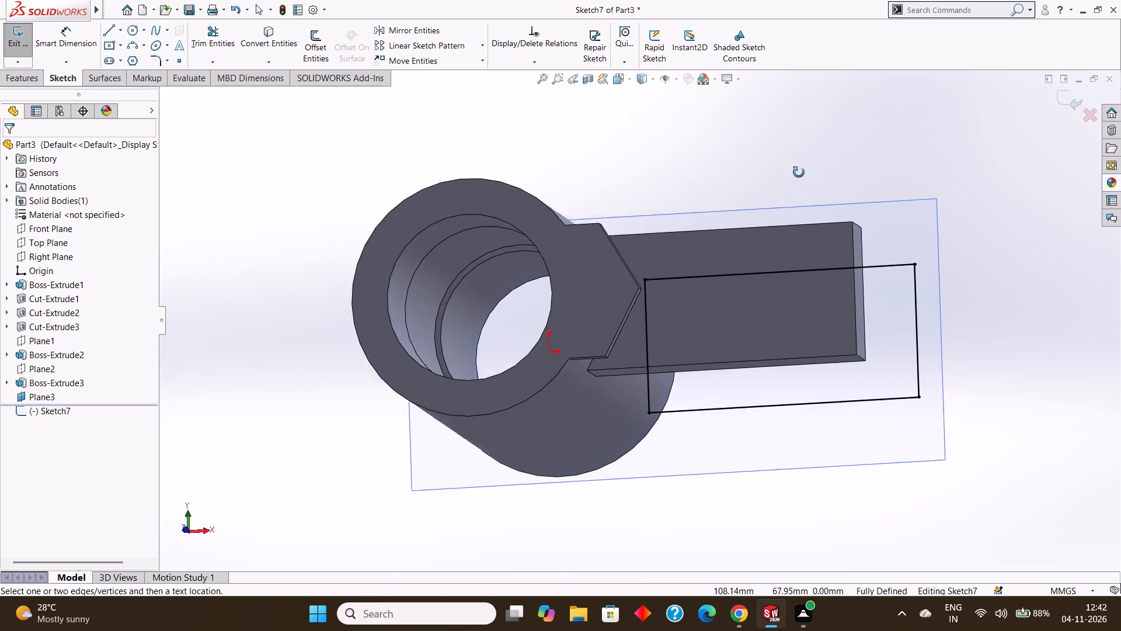
middle_click_drag(799, 172, 799, 169)
middle_click_drag(795, 196, 804, 154)
middle_click_drag(817, 179, 817, 147)
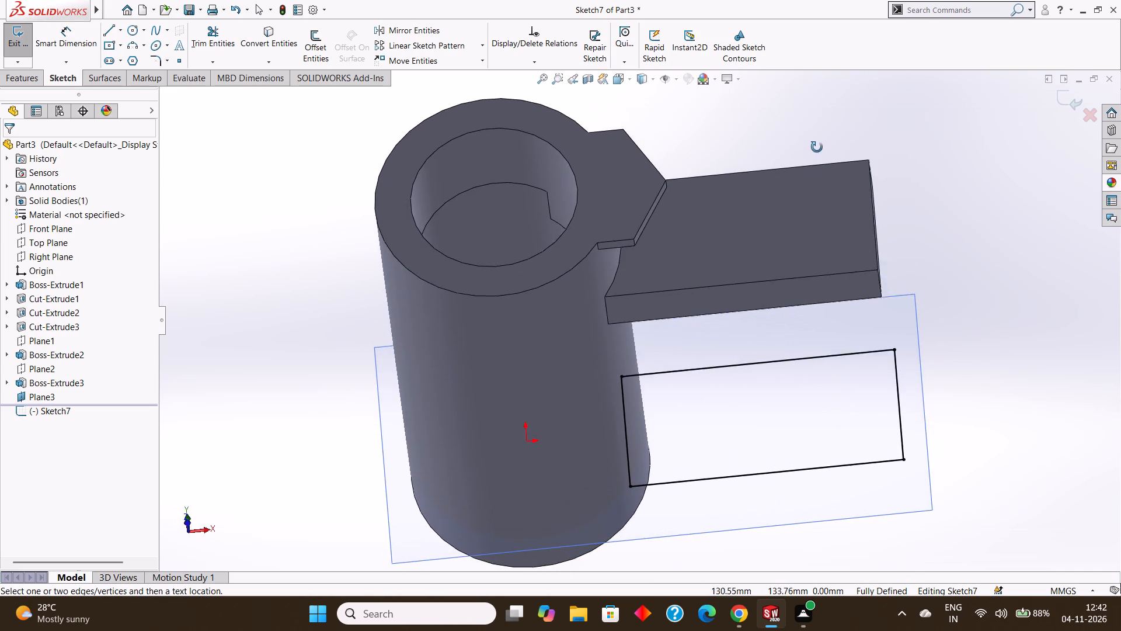
middle_click_drag(817, 147, 806, 263)
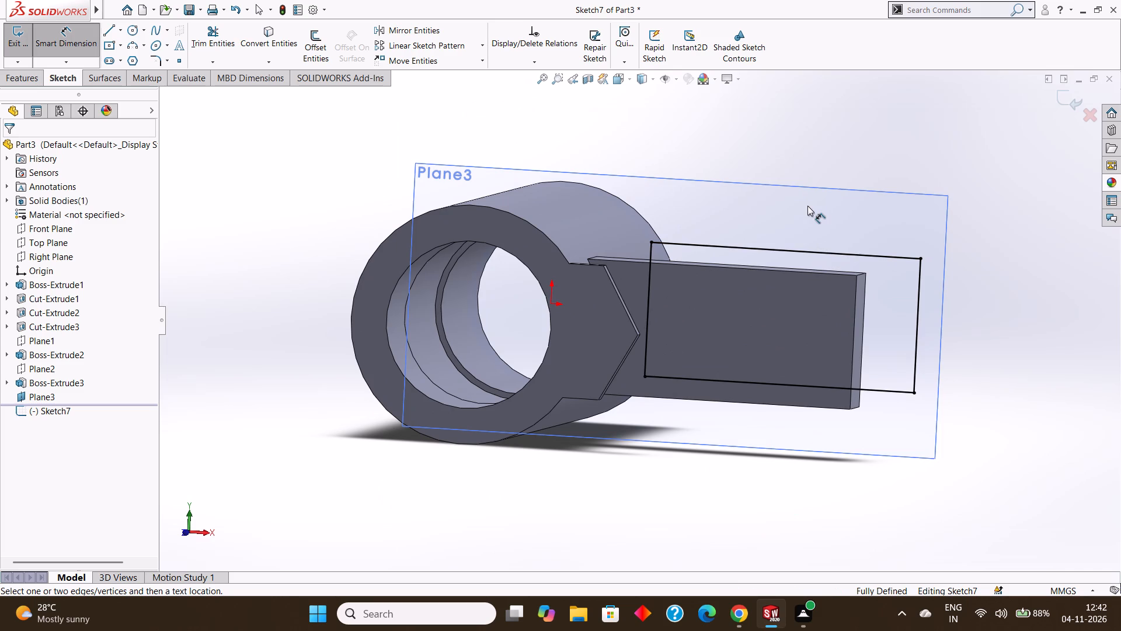
left_click(807, 206)
key("ctrl+8")
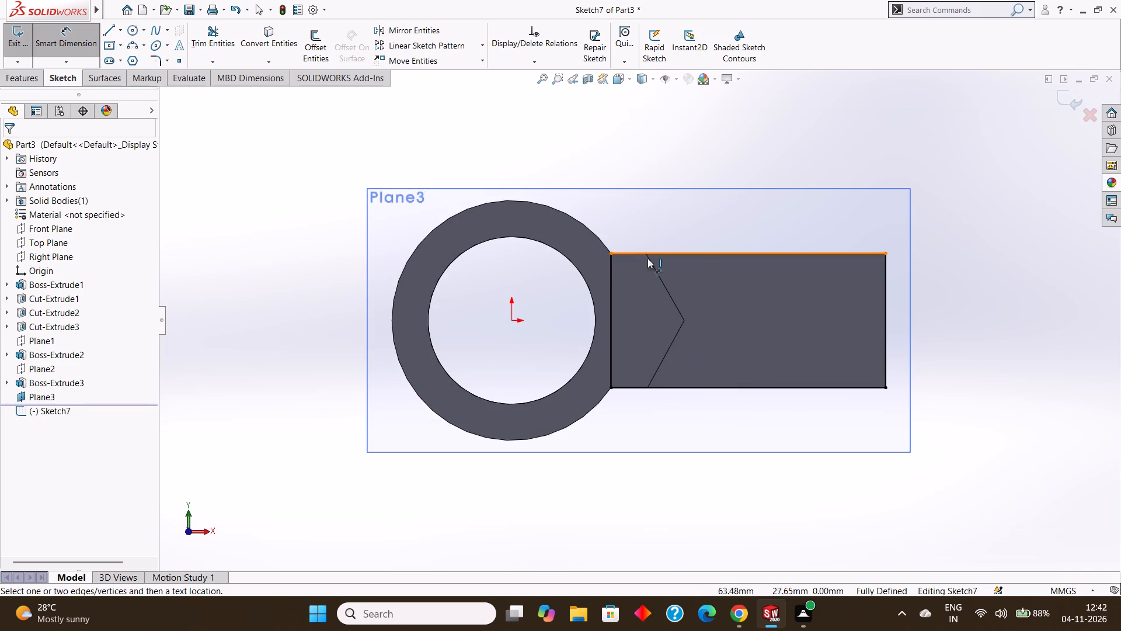
Extrude the rectangle 20 mm toward the upper arm as a blind boss merged with the cylinder, forming the lower arm.
middle_click_drag(749, 324, 753, 184)
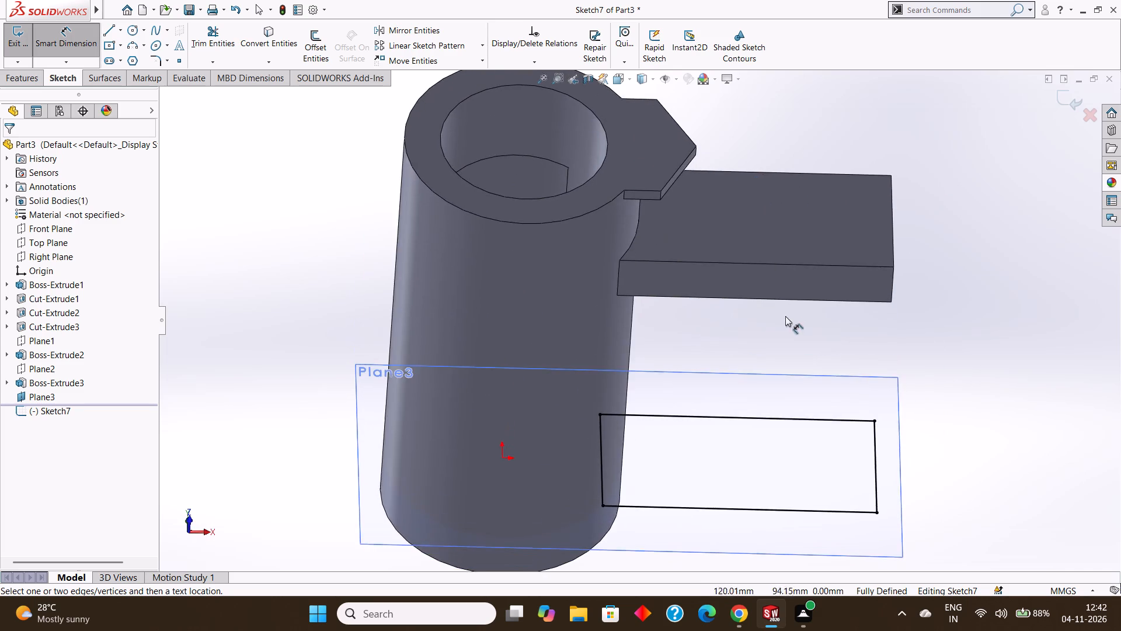
middle_click_drag(783, 308, 777, 256)
left_click(36, 77)
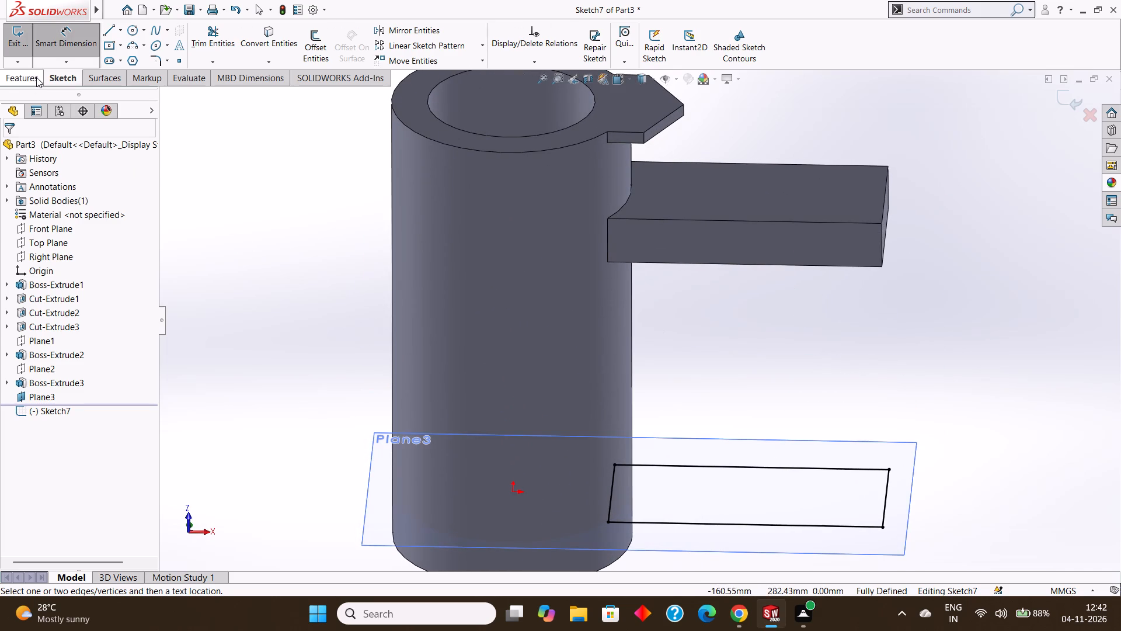
left_click(16, 57)
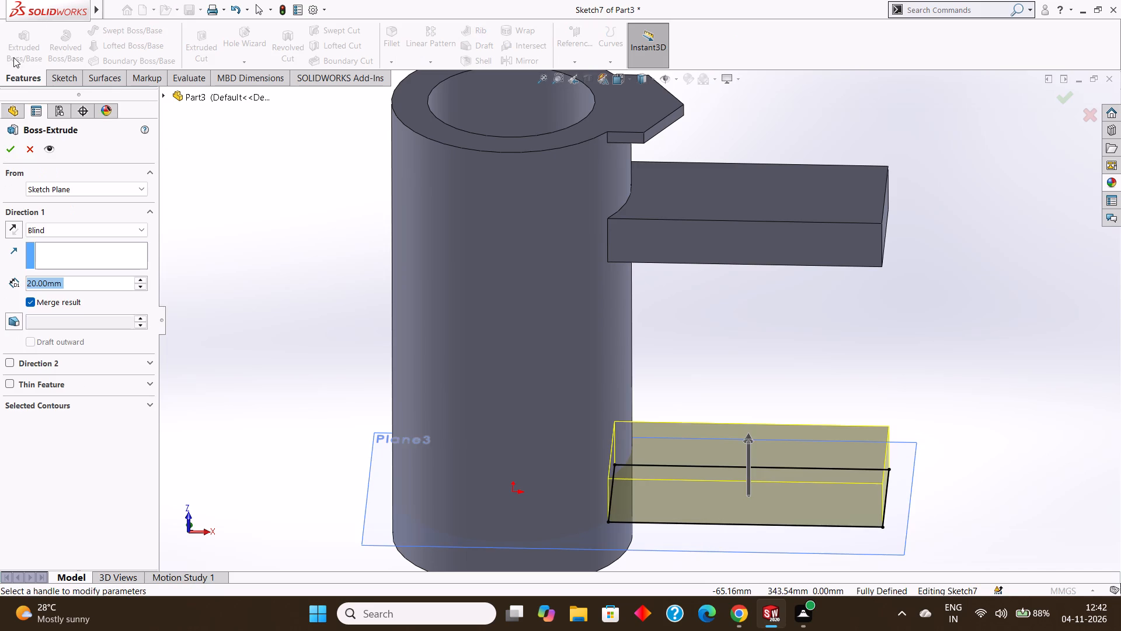
middle_click_drag(428, 233, 444, 189)
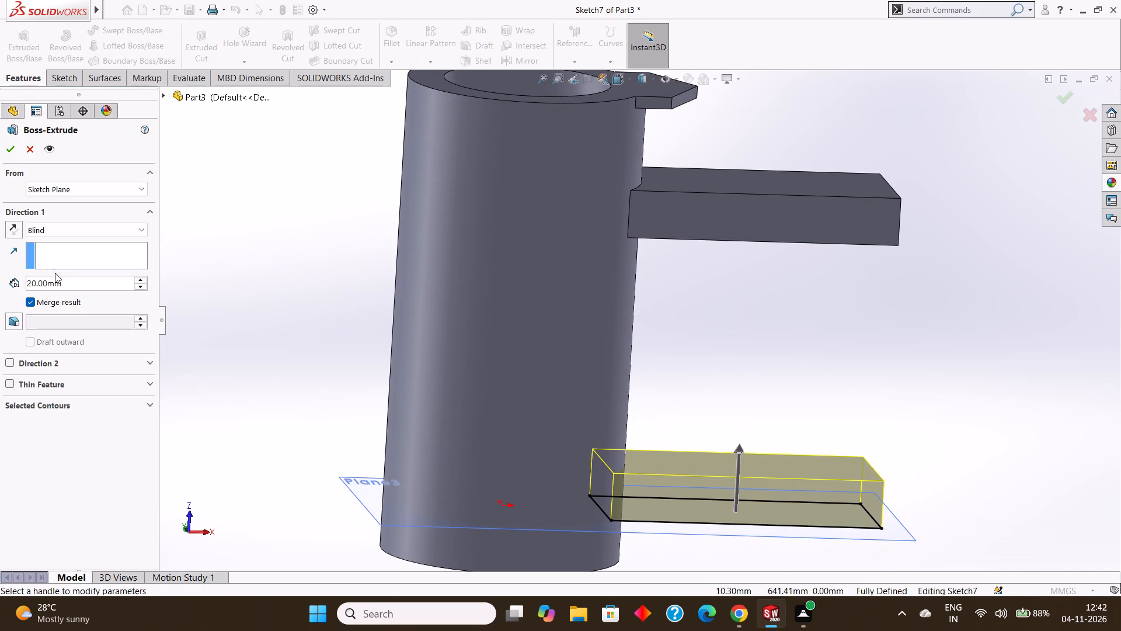
left_click(8, 148)
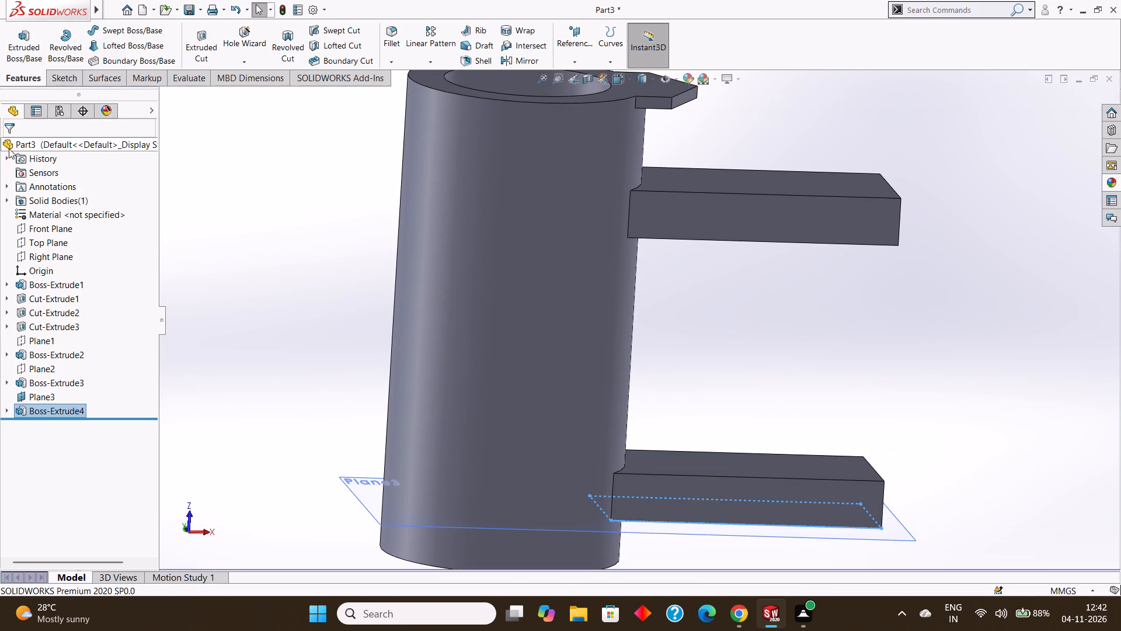
left_click(913, 402)
Start a sketch on the upper arm's top face, viewed face-on.
middle_click_drag(911, 371, 910, 447)
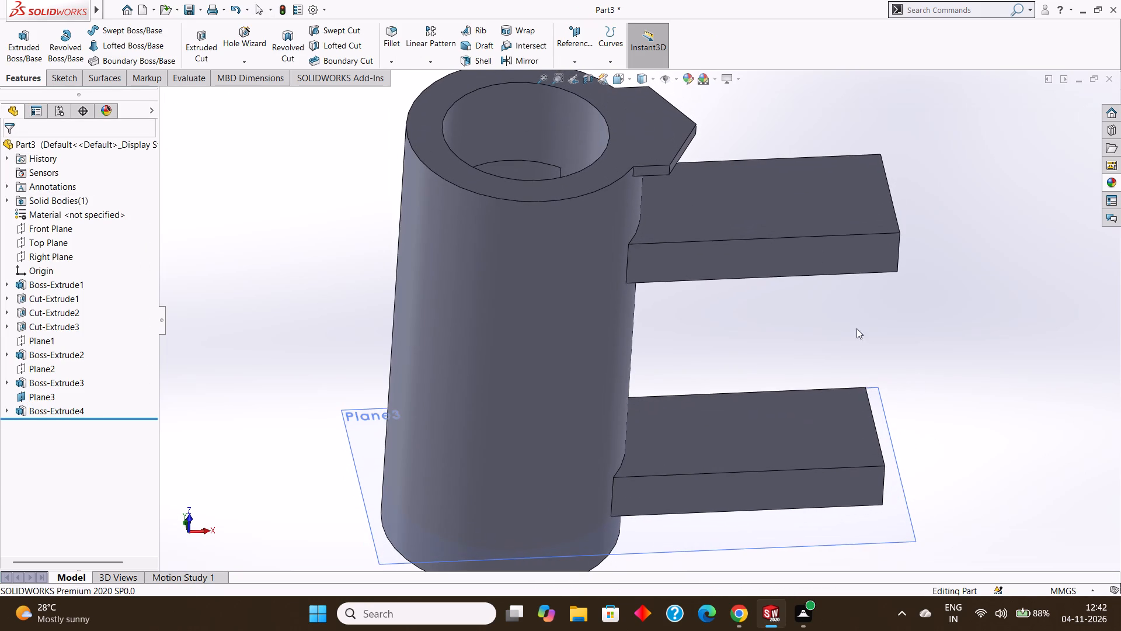
left_click(810, 196)
left_click(859, 164)
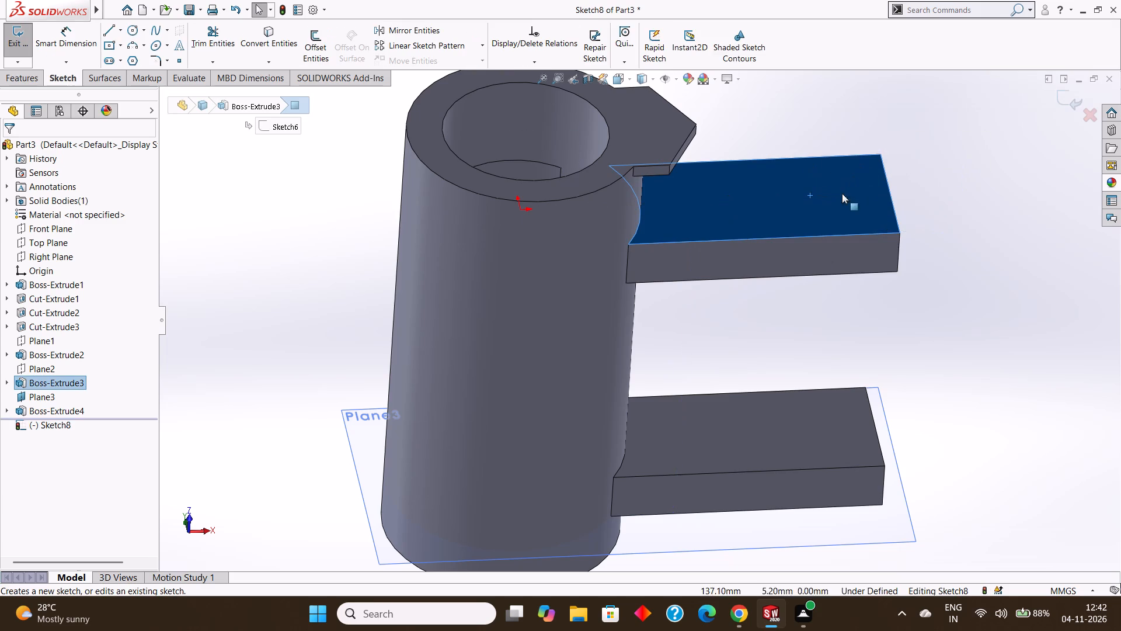
key("ctrl+8")
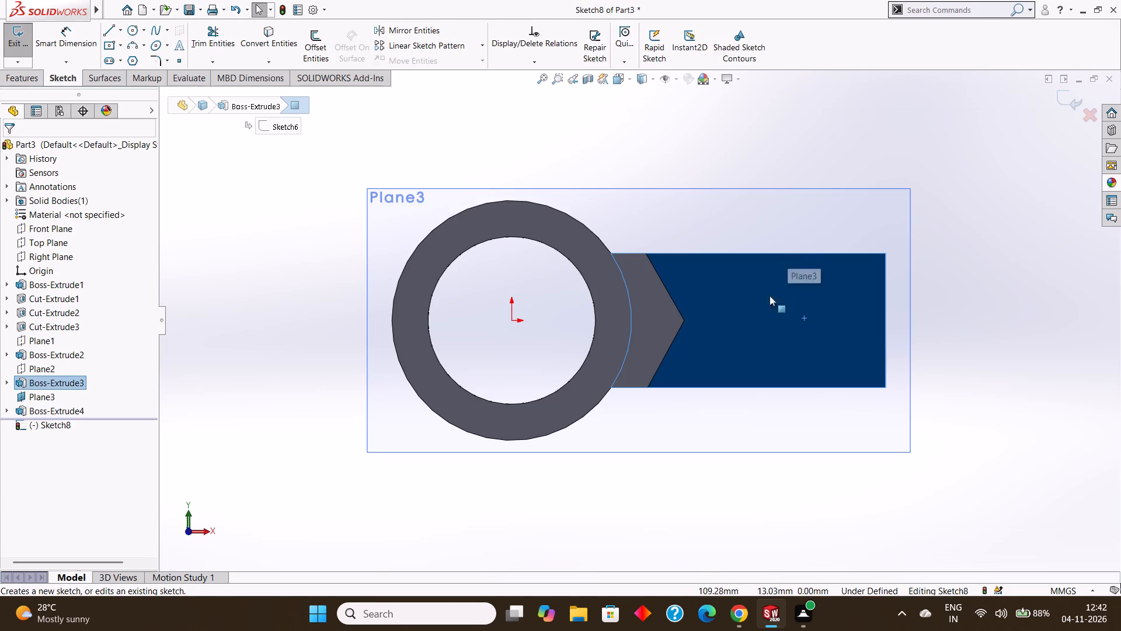
key("Escape")
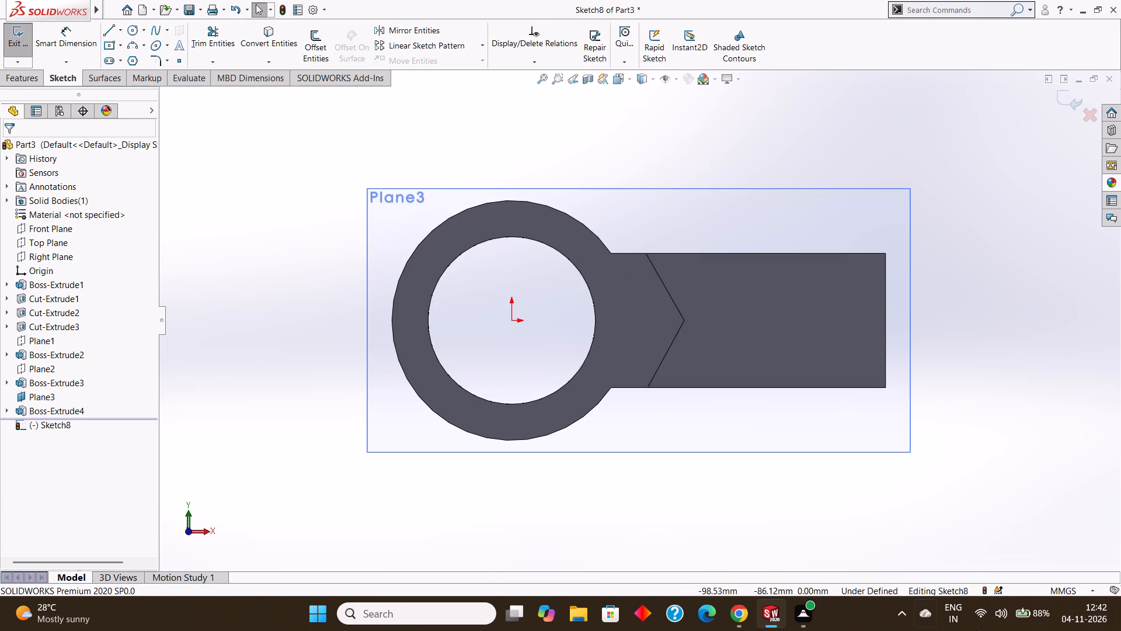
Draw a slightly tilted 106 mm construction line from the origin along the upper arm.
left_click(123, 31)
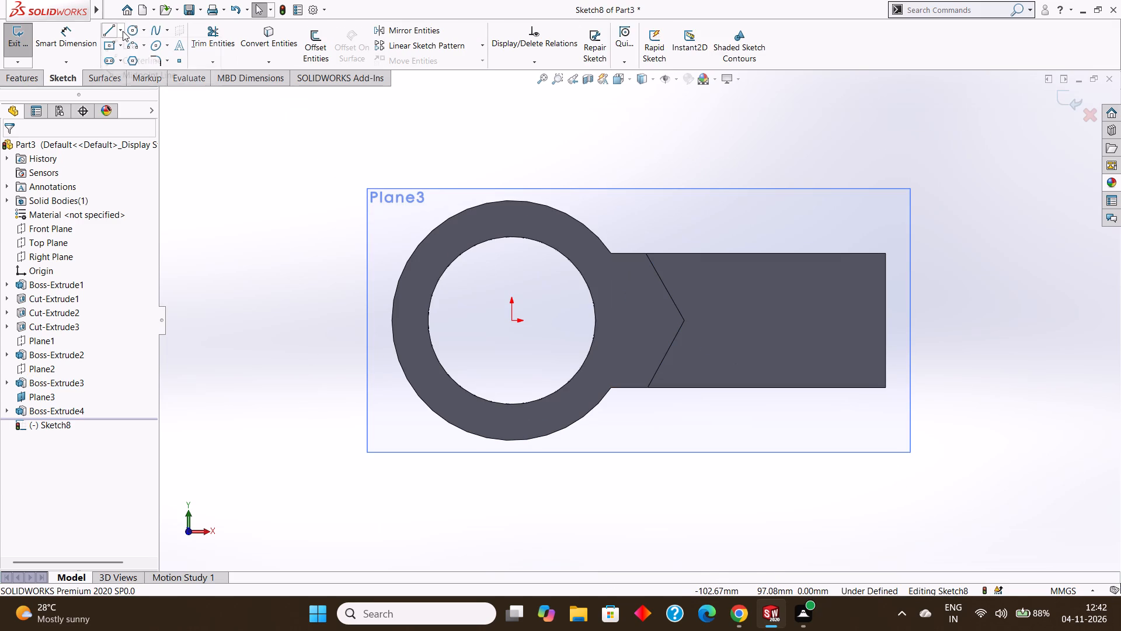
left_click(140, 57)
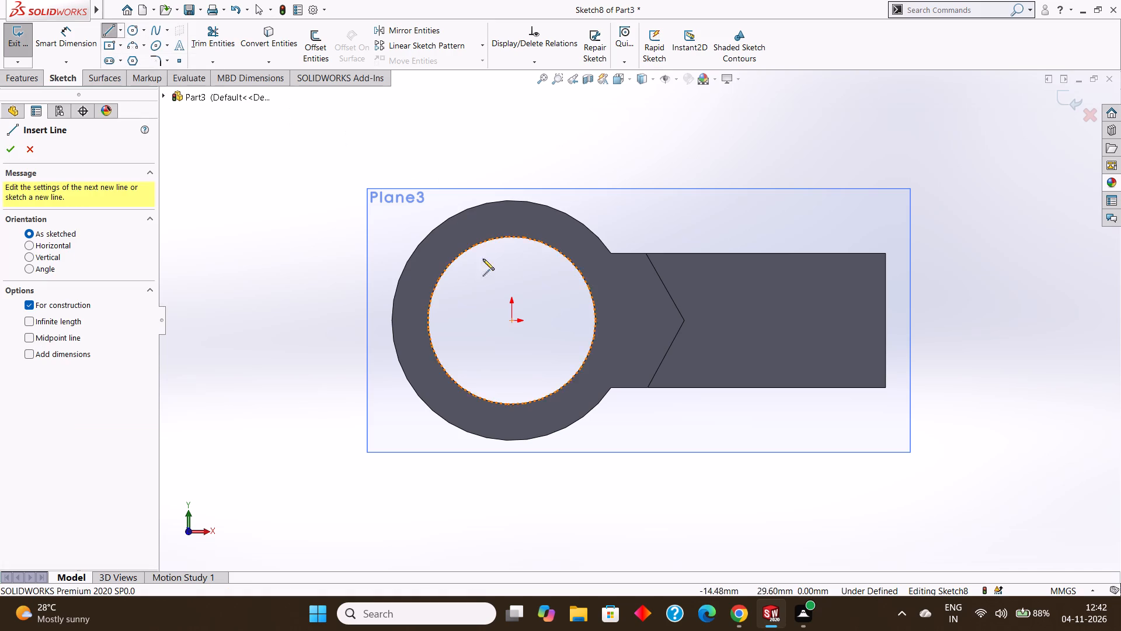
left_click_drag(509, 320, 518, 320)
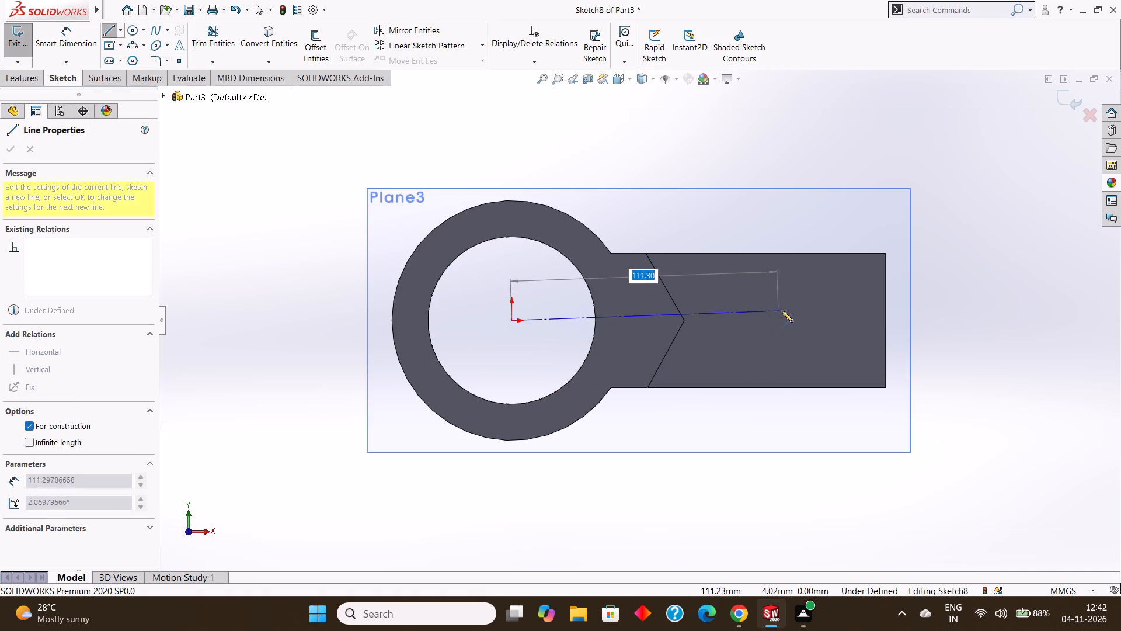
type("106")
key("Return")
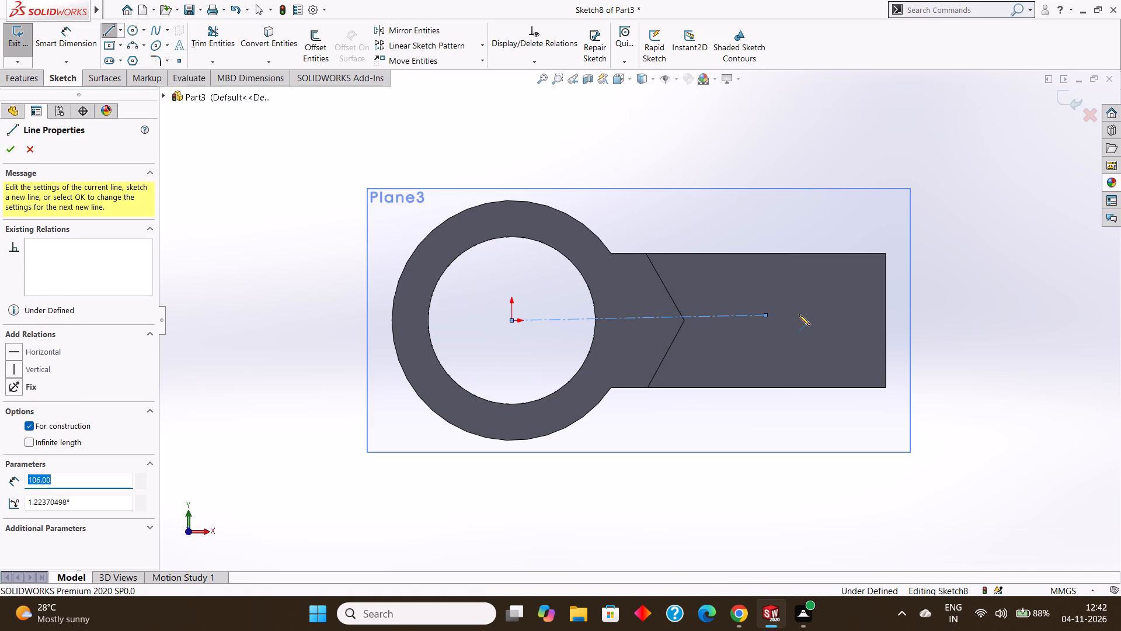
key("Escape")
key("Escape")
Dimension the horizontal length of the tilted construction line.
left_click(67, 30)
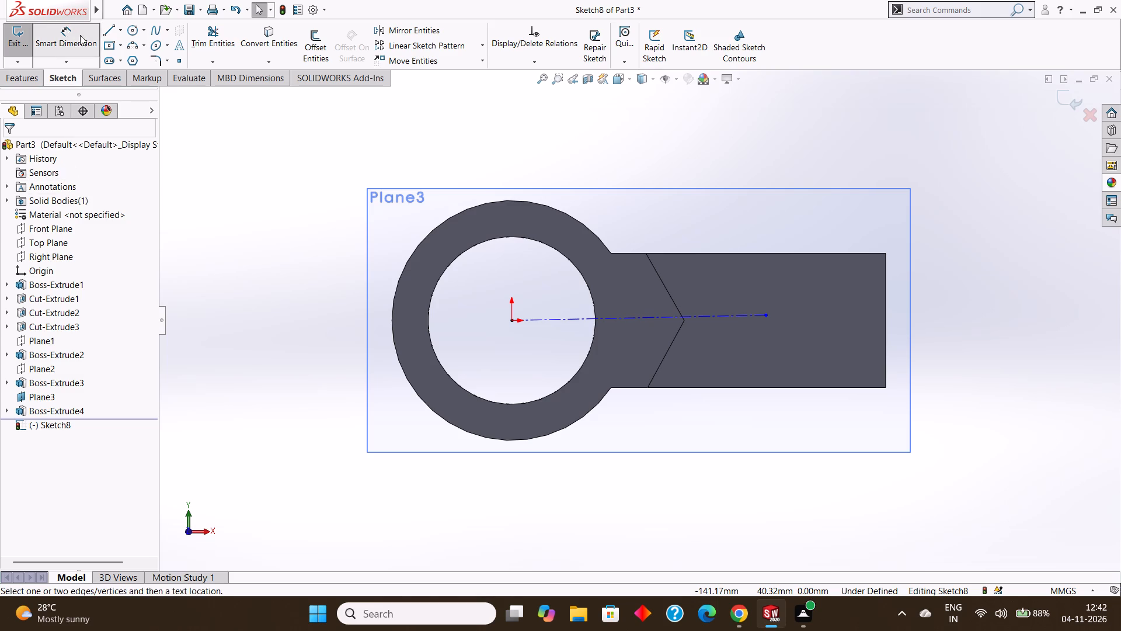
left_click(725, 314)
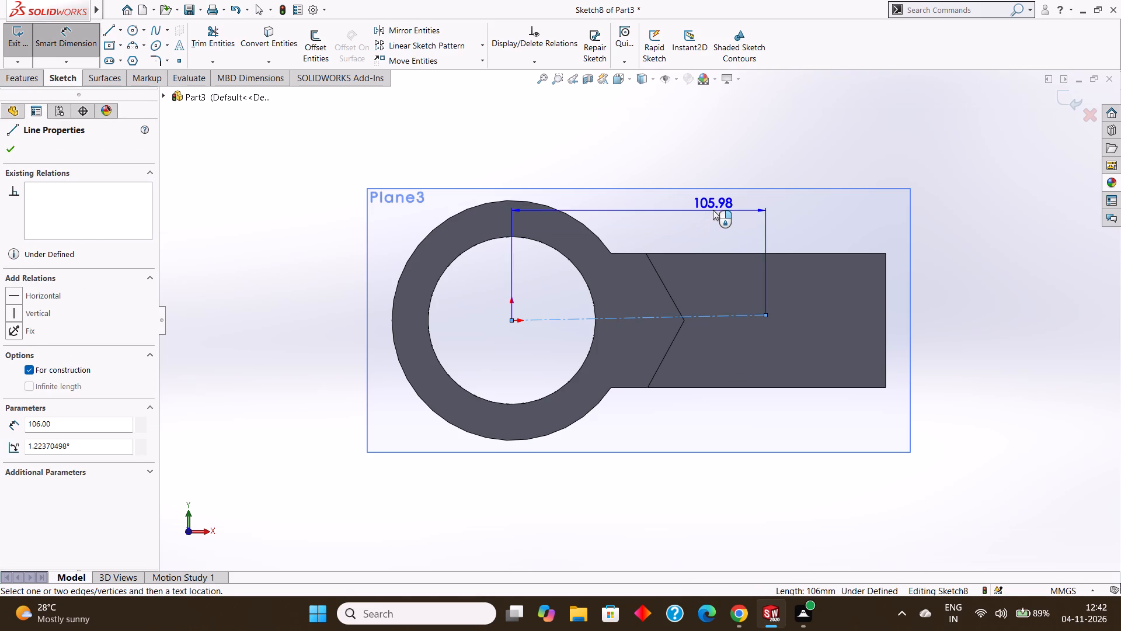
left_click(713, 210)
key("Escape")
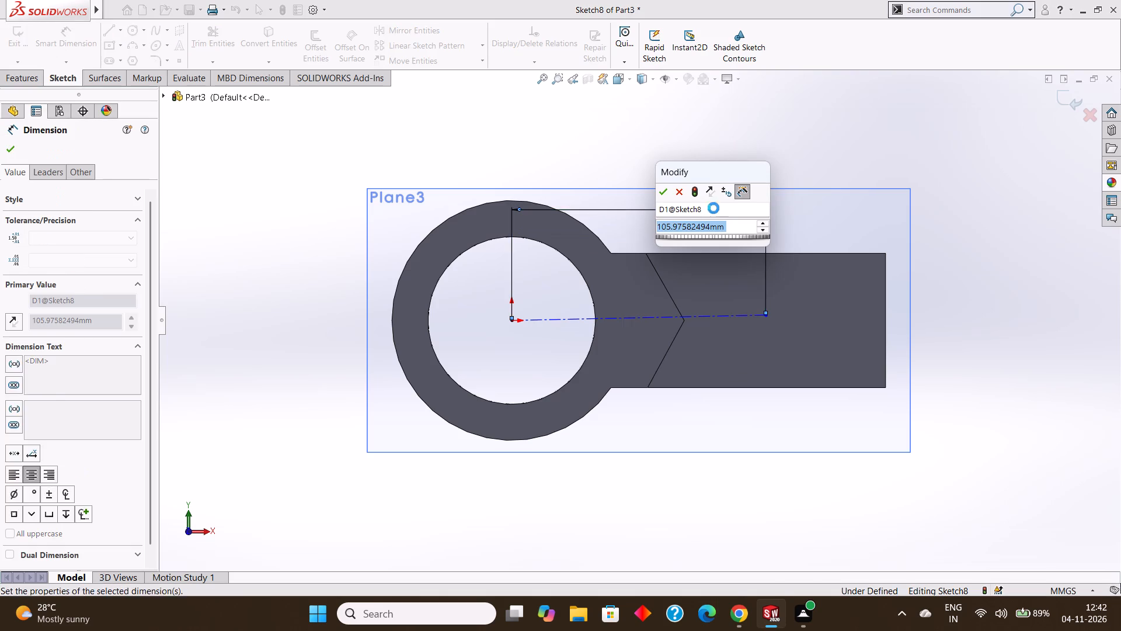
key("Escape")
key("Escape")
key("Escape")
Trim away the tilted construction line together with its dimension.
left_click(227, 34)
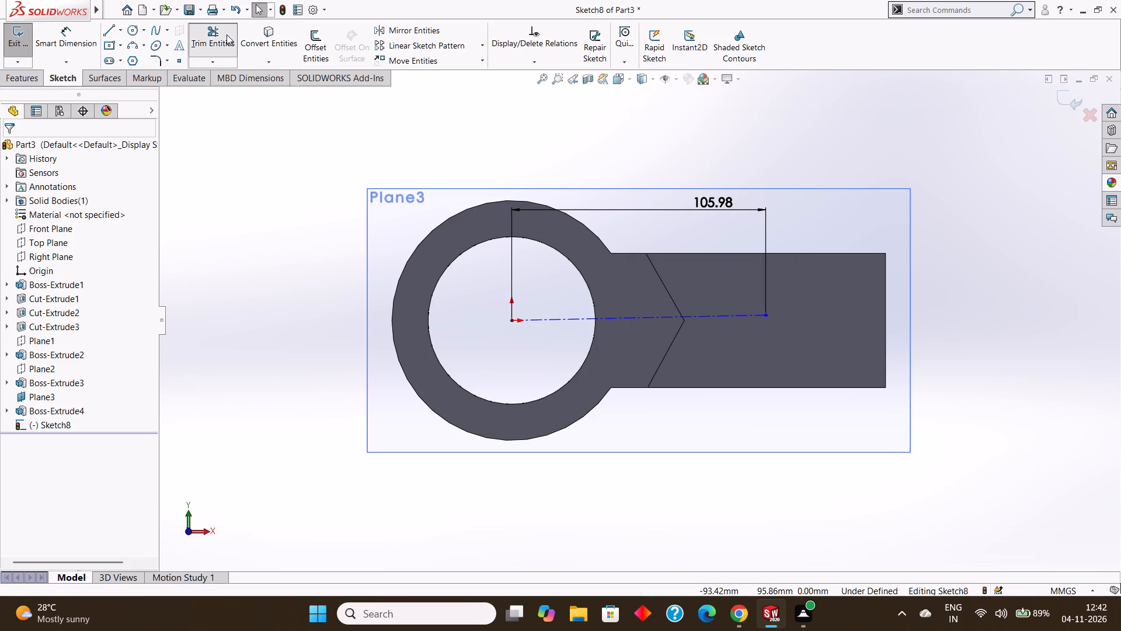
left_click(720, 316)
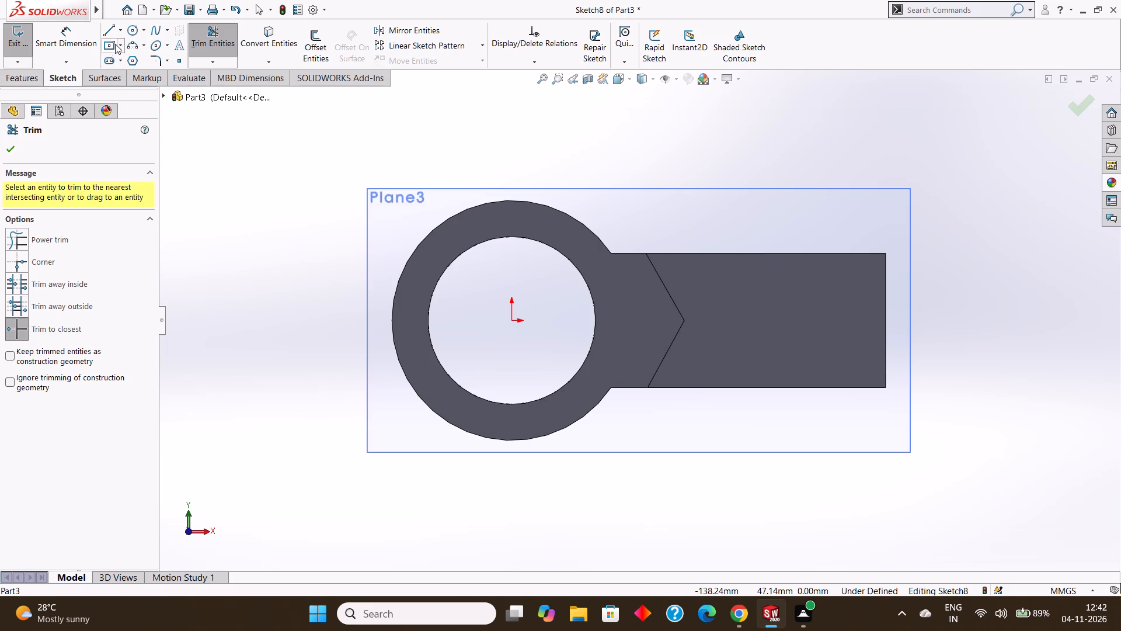
Draw a horizontal 106 mm construction line from the origin along the middle of the upper arm.
left_click(119, 32)
left_click(121, 60)
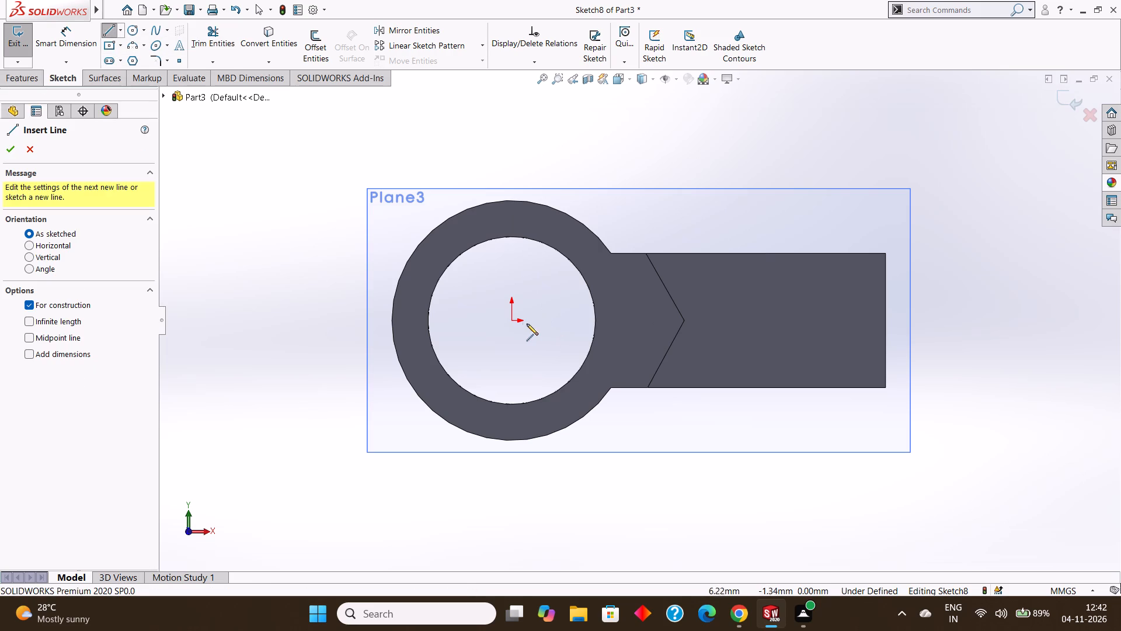
left_click(513, 319)
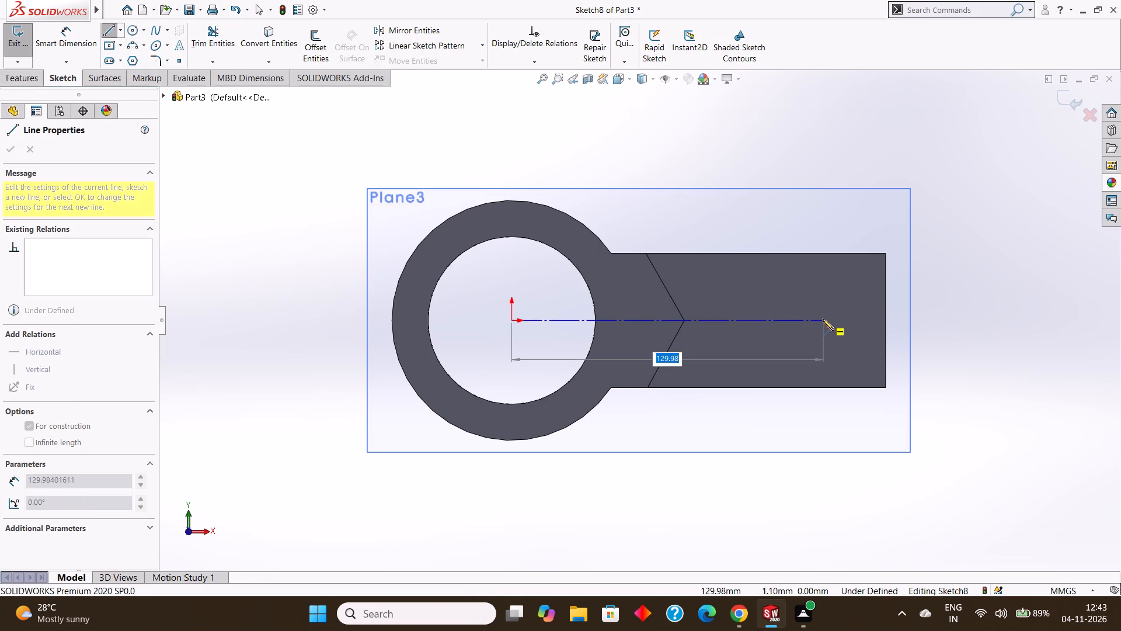
type("106")
key("Return")
key("Escape")
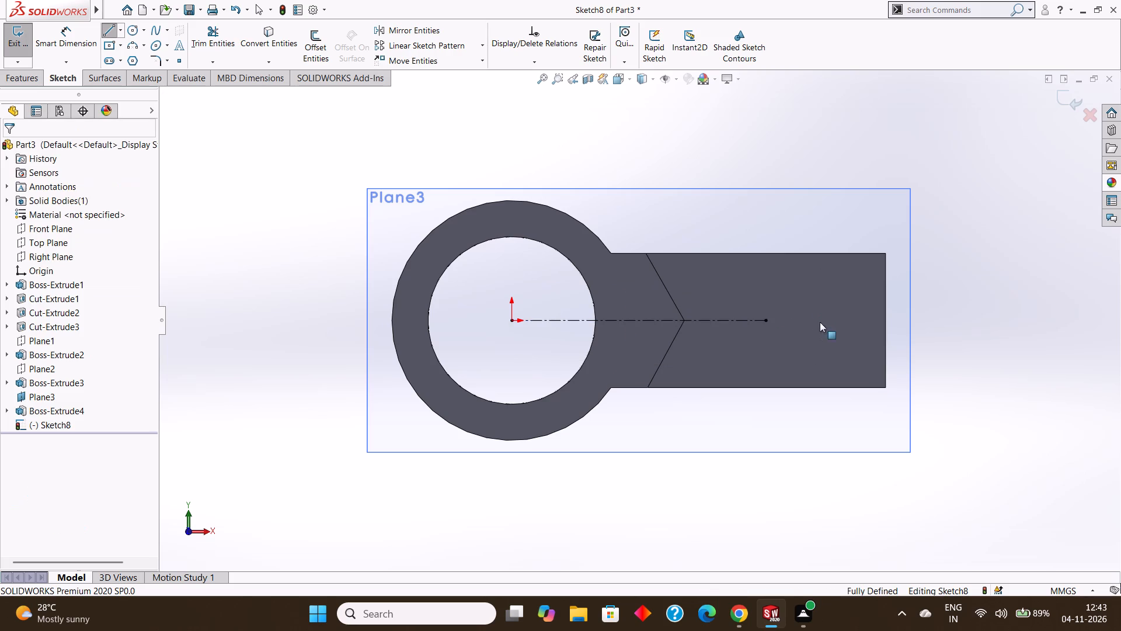
Sketch a circle about 13 mm in diameter centred on the construction line's outer end.
left_click(126, 33)
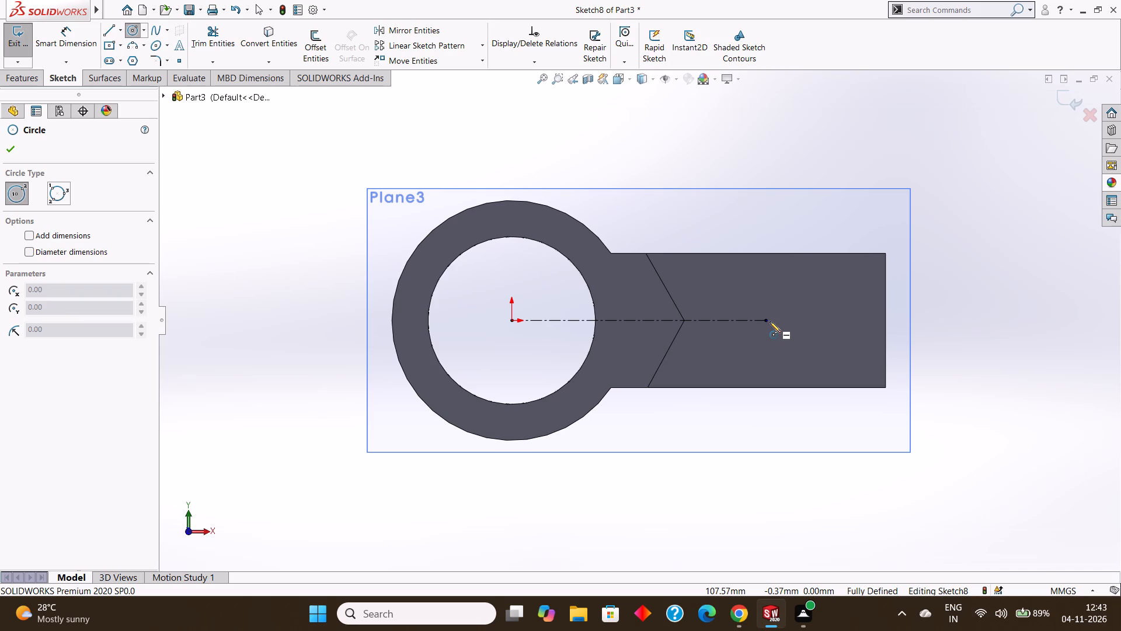
left_click_drag(768, 320, 777, 332)
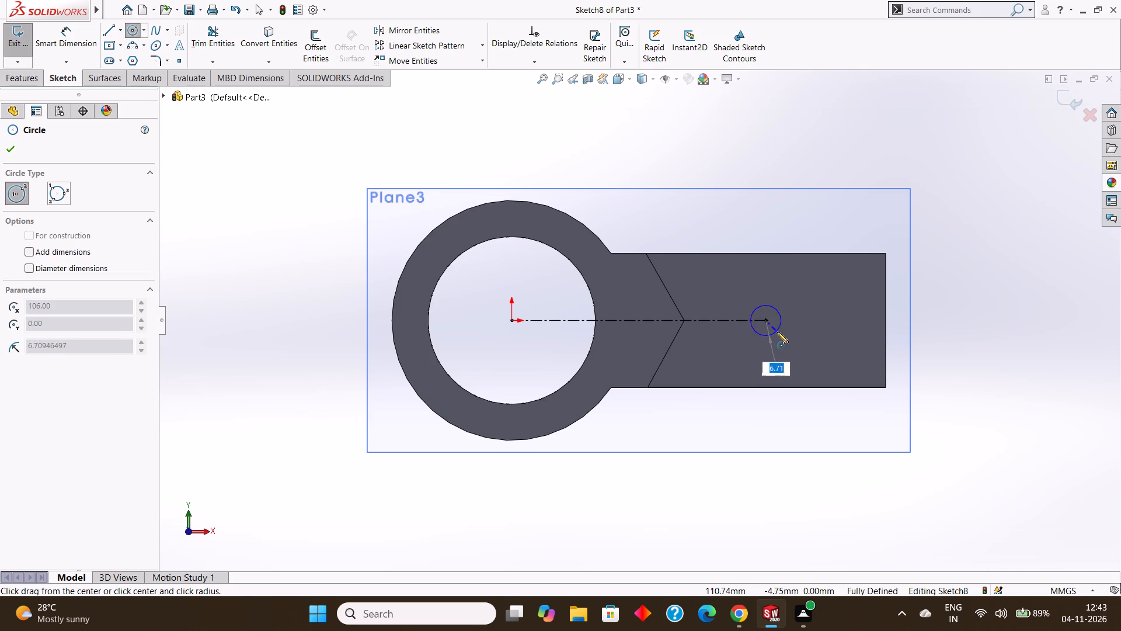
left_click_drag(777, 332, 778, 334)
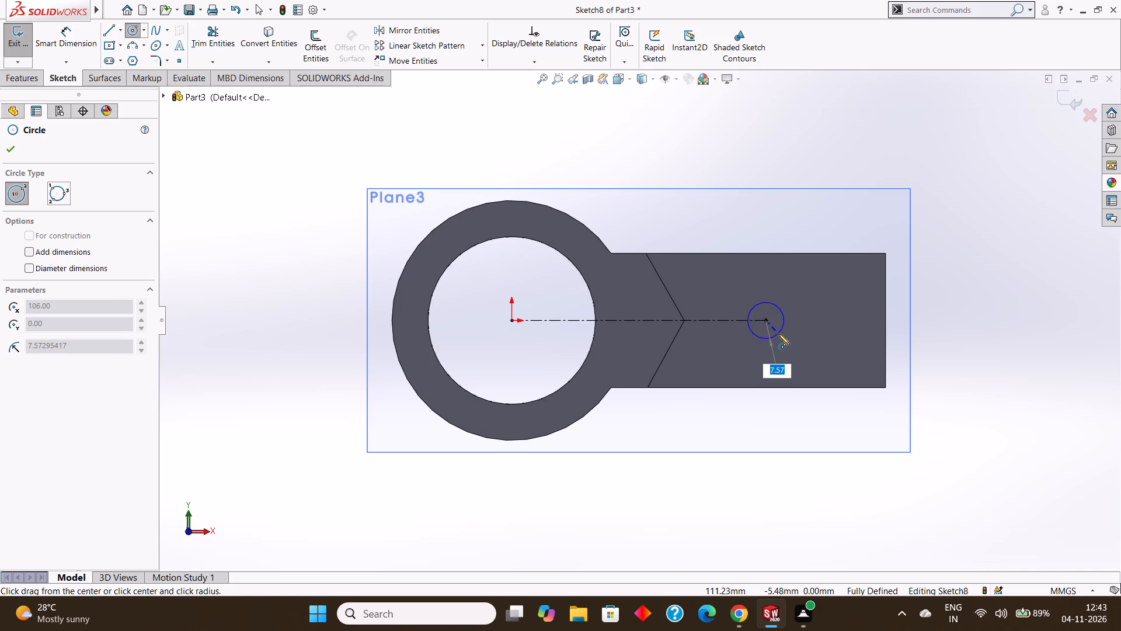
left_click_drag(778, 334, 779, 334)
left_click(771, 335)
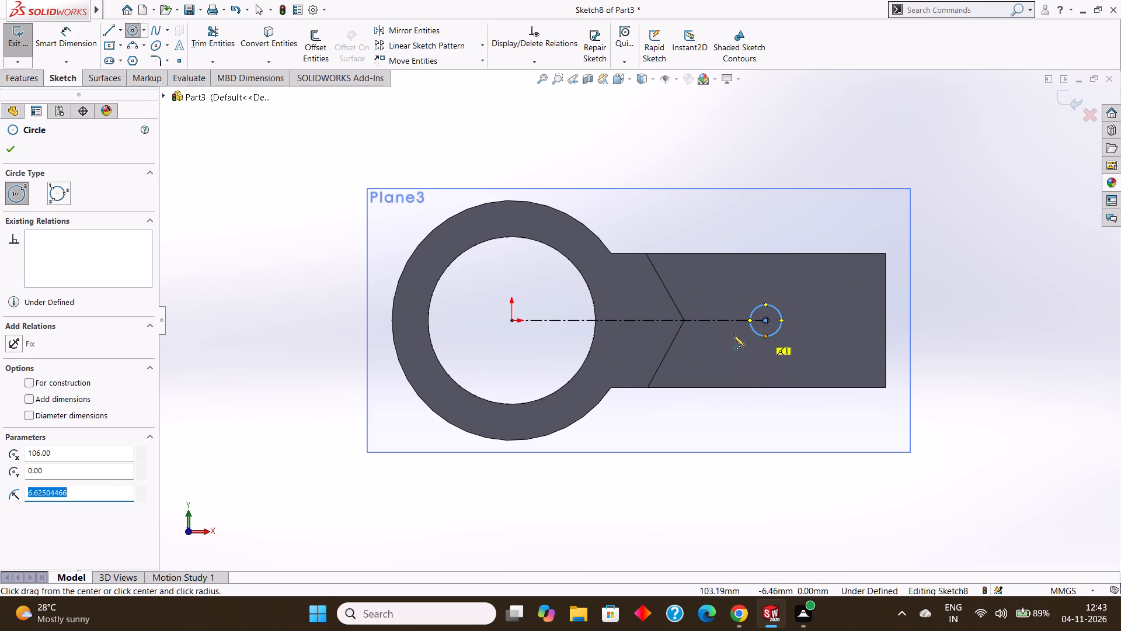
left_click(10, 147)
Dimension the circle on the upper arm and set its diameter to 14 mm.
left_click(75, 34)
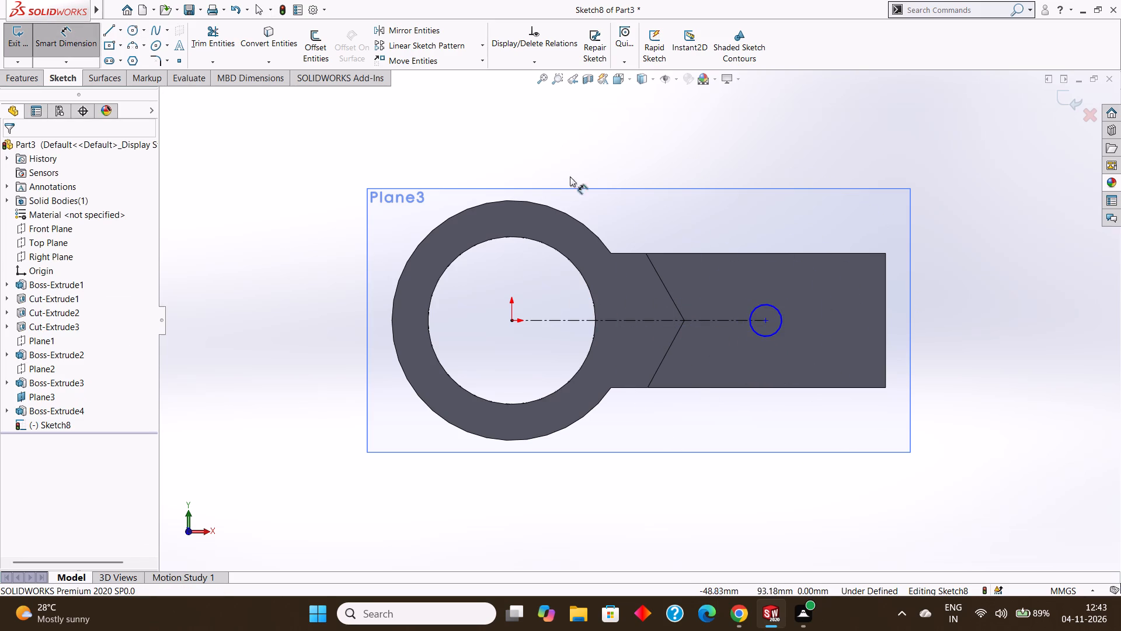
left_click(772, 303)
left_click(774, 220)
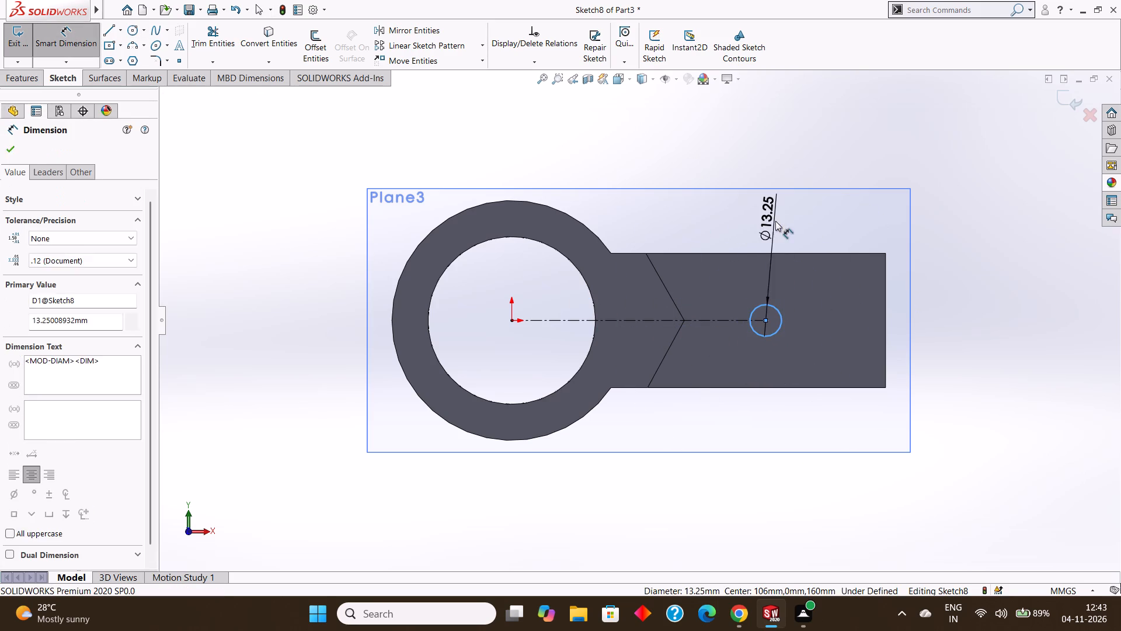
type("14")
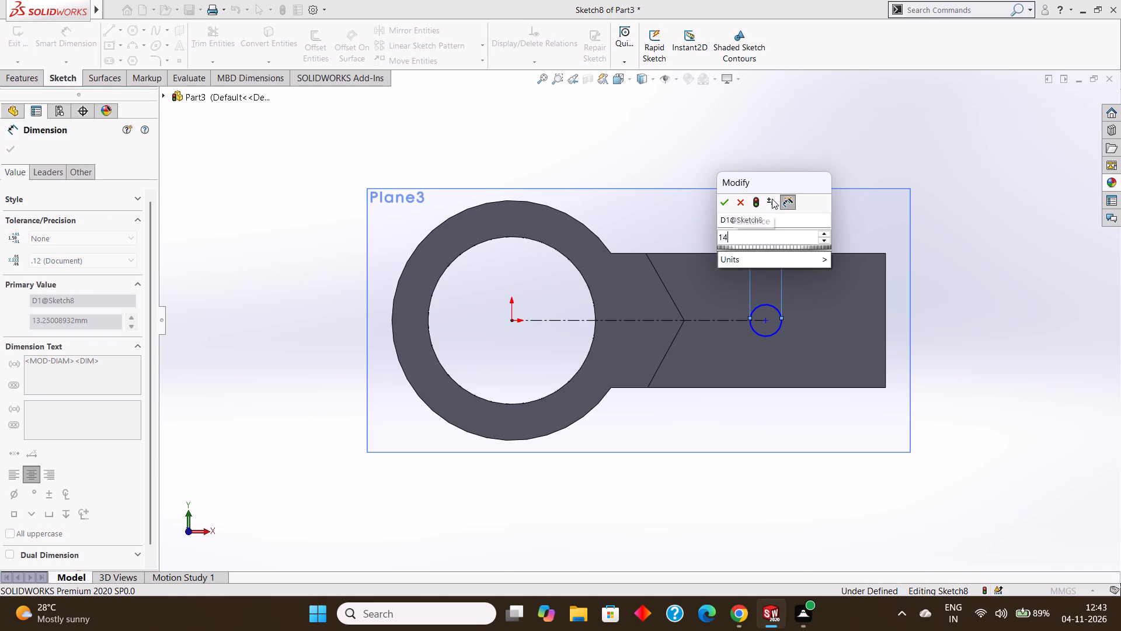
key("Return")
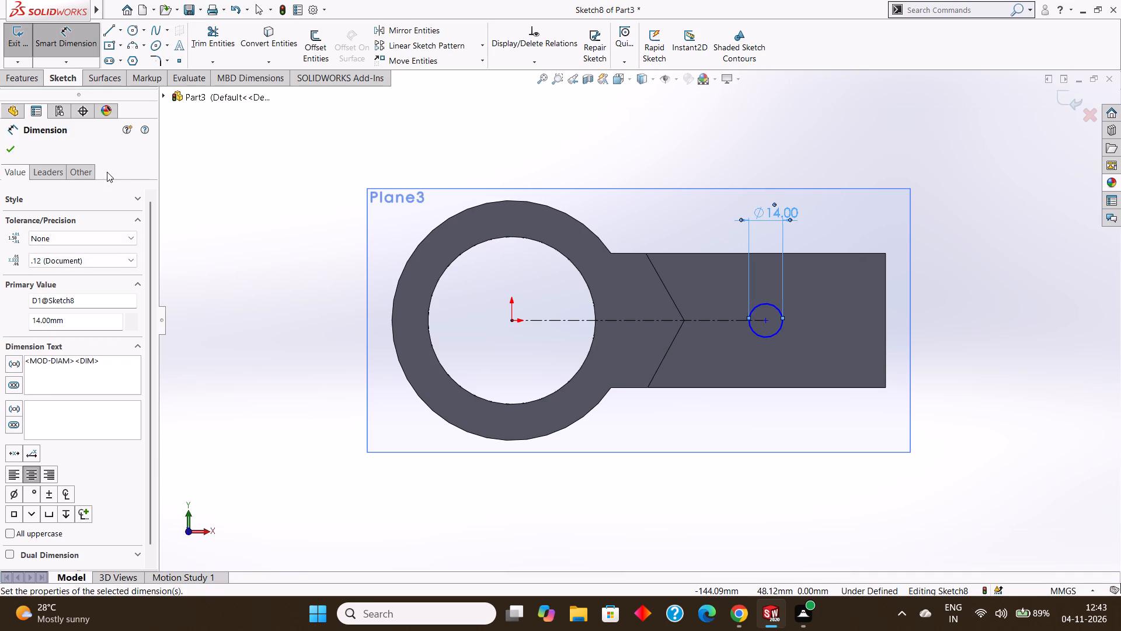
left_click(17, 143)
Dimension the horizontal distance from the origin to the centre of the 14 mm circle.
left_click(68, 46)
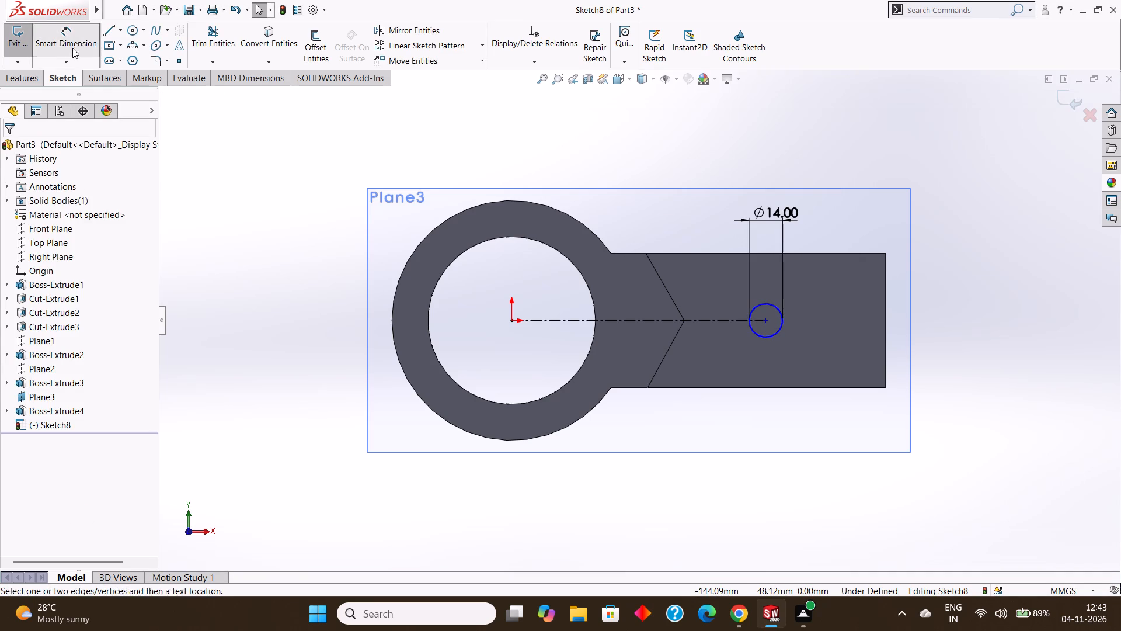
left_click(509, 321)
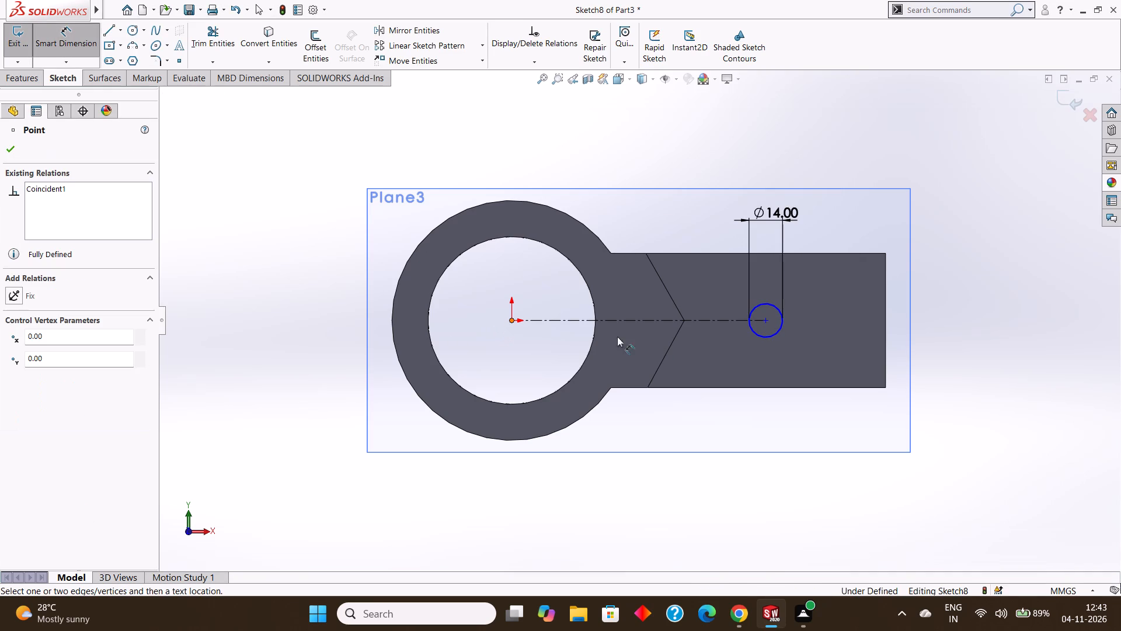
left_click(768, 322)
left_click(672, 356)
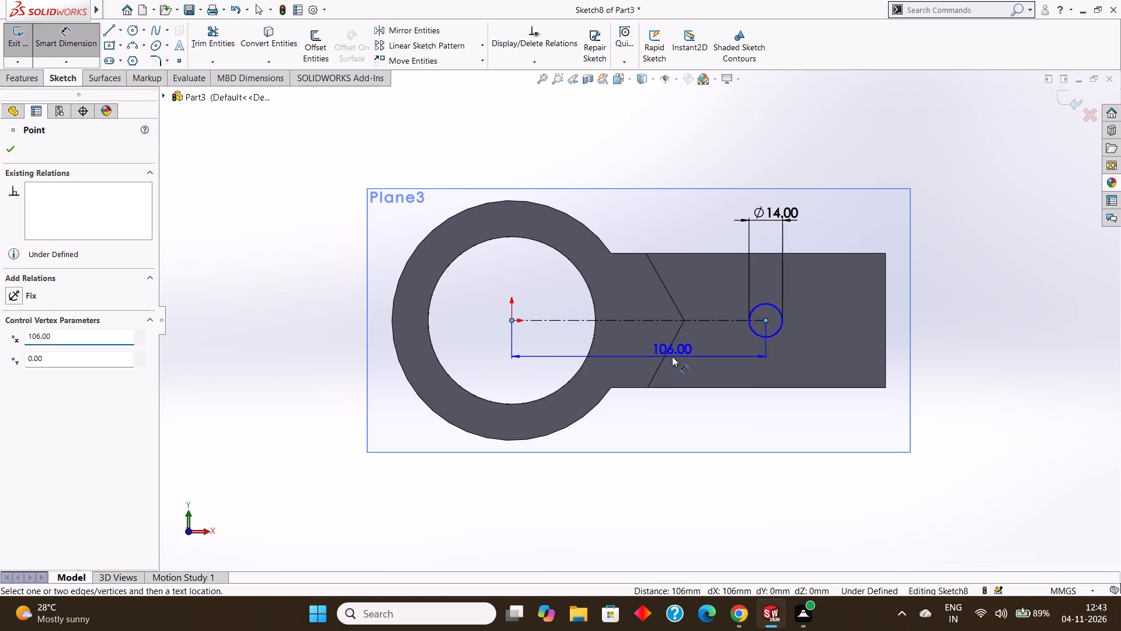
left_click(622, 338)
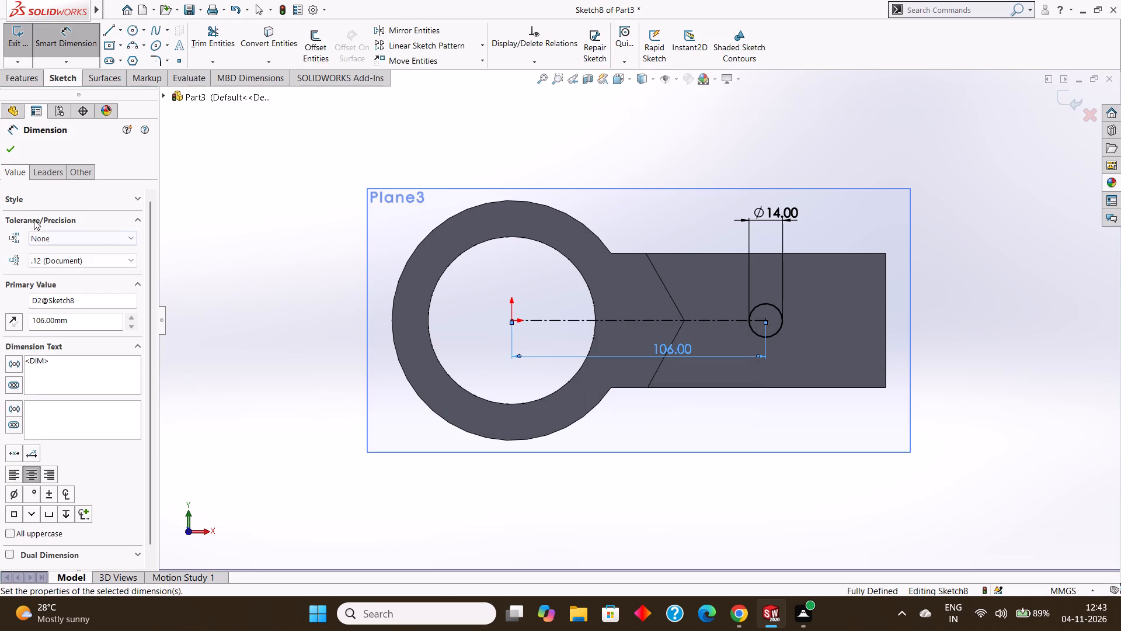
left_click(14, 146)
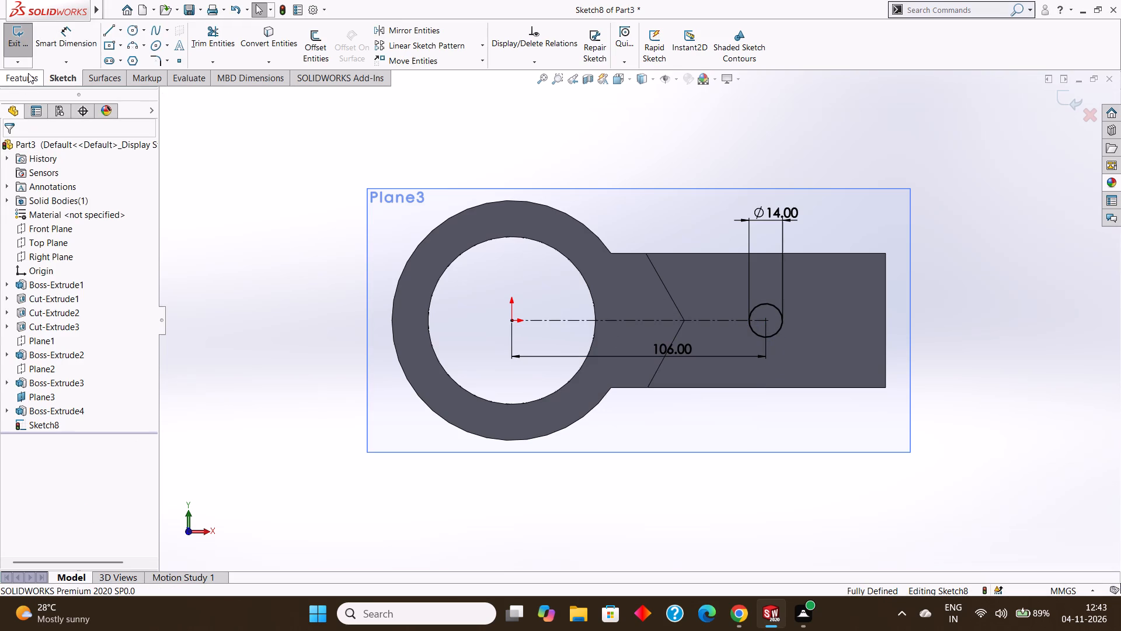
Cut the circle through both arms with an Extruded Cut, using Through All as the end condition.
left_click(28, 73)
left_click(203, 50)
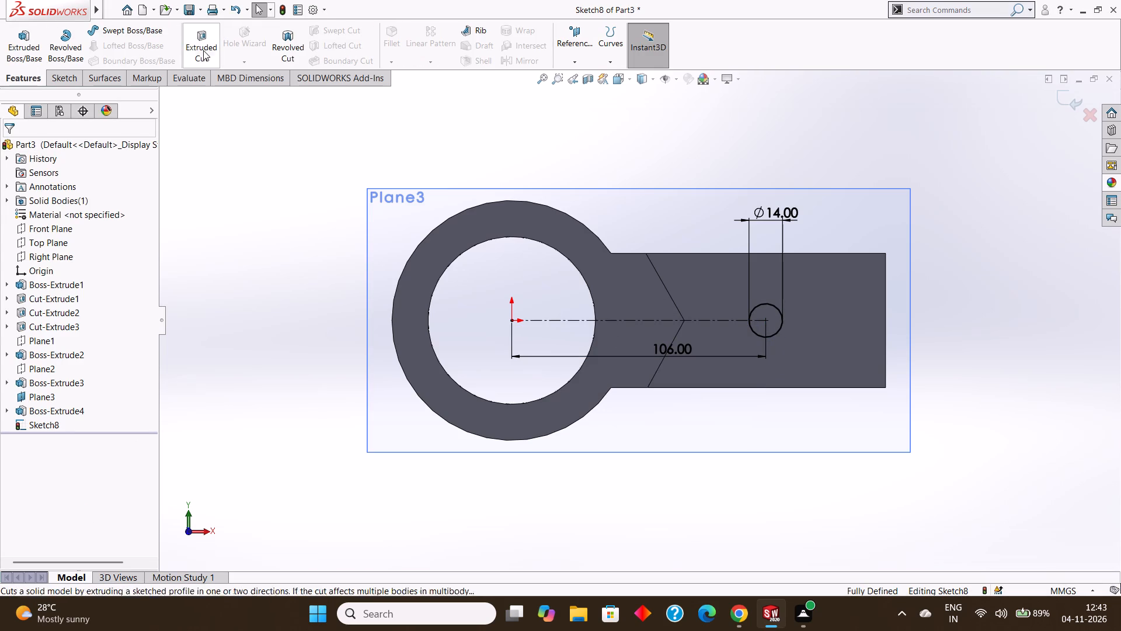
middle_click_drag(802, 436, 809, 219)
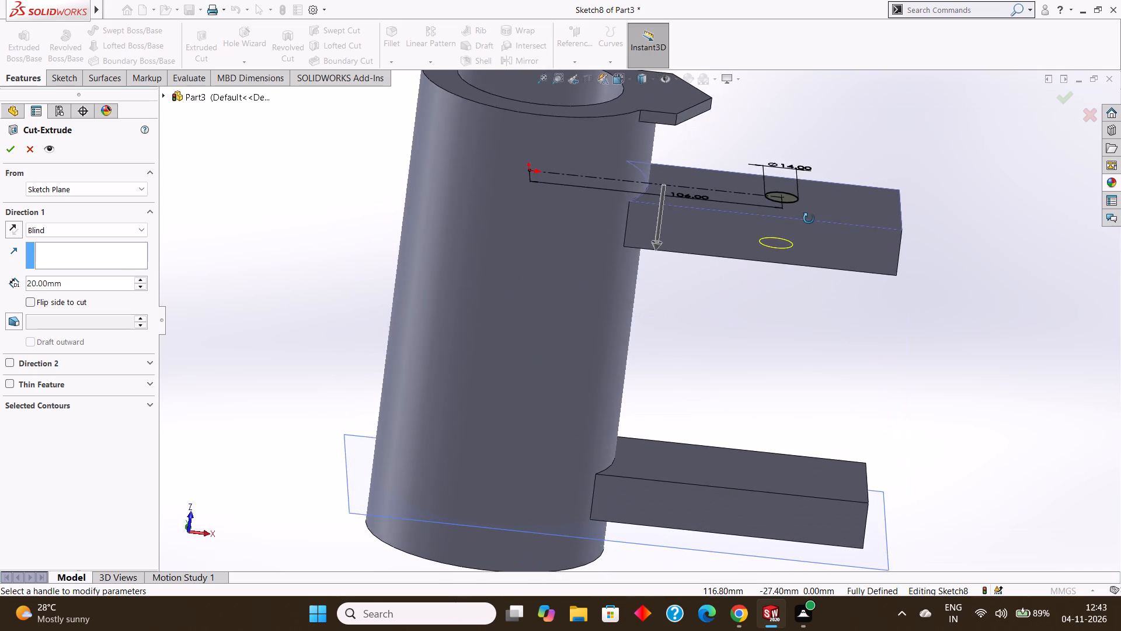
middle_click_drag(809, 219, 792, 196)
middle_click_drag(783, 299, 781, 259)
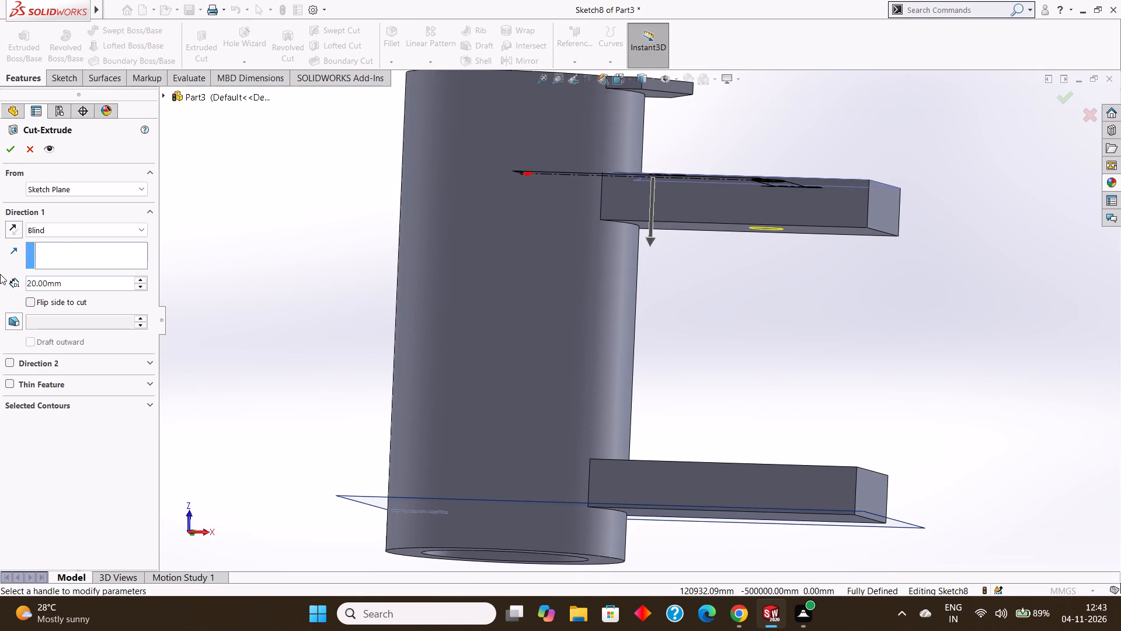
left_click(63, 226)
left_click(54, 251)
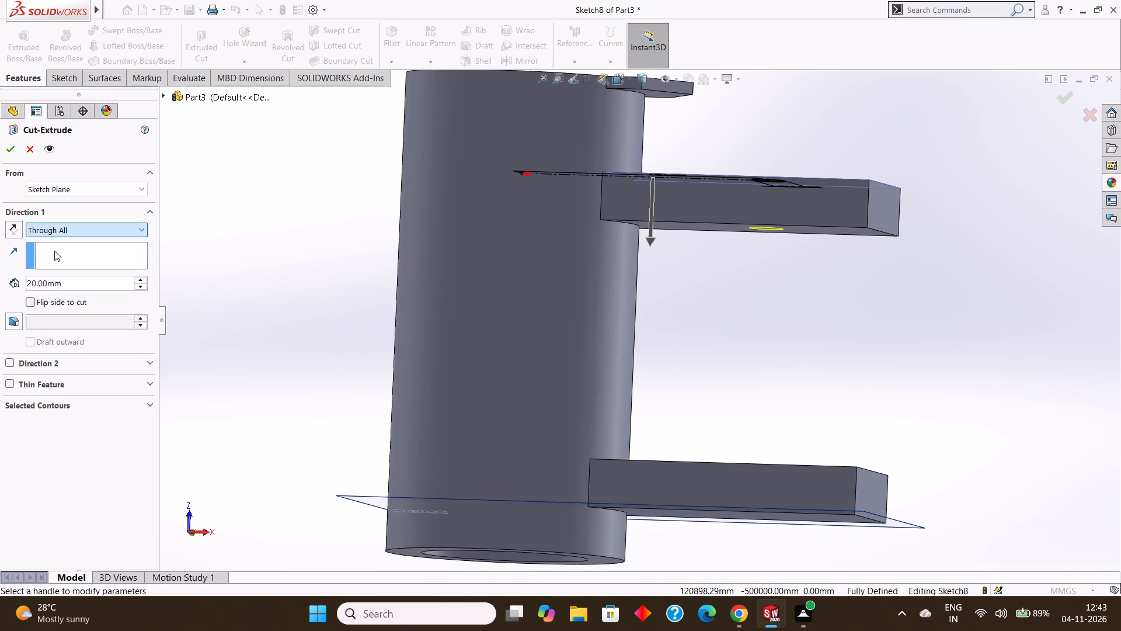
scroll(191, 275, "up", 2)
scroll(282, 275, "up", 2)
middle_click_drag(388, 234, 415, 298)
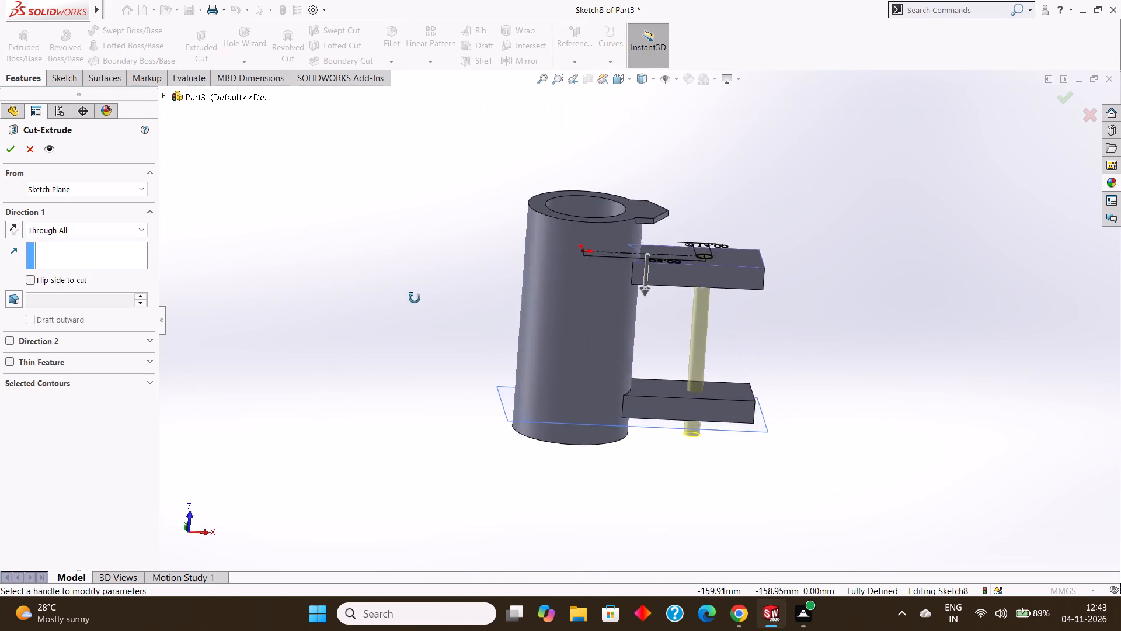
middle_click_drag(415, 298, 417, 324)
middle_click_drag(384, 209, 365, 247)
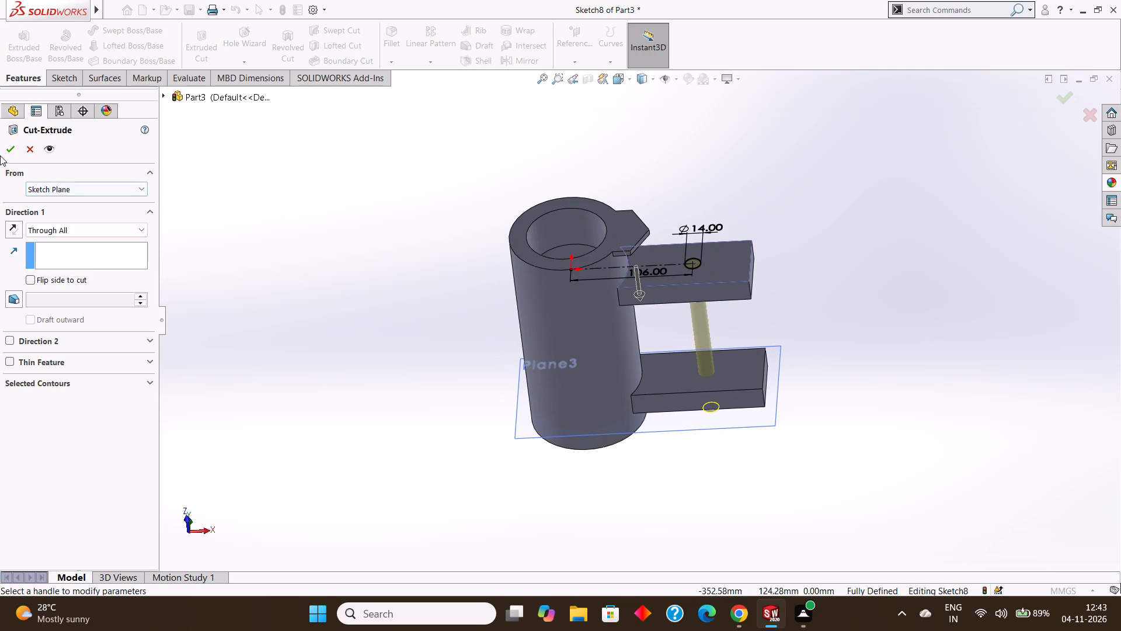
left_click(8, 149)
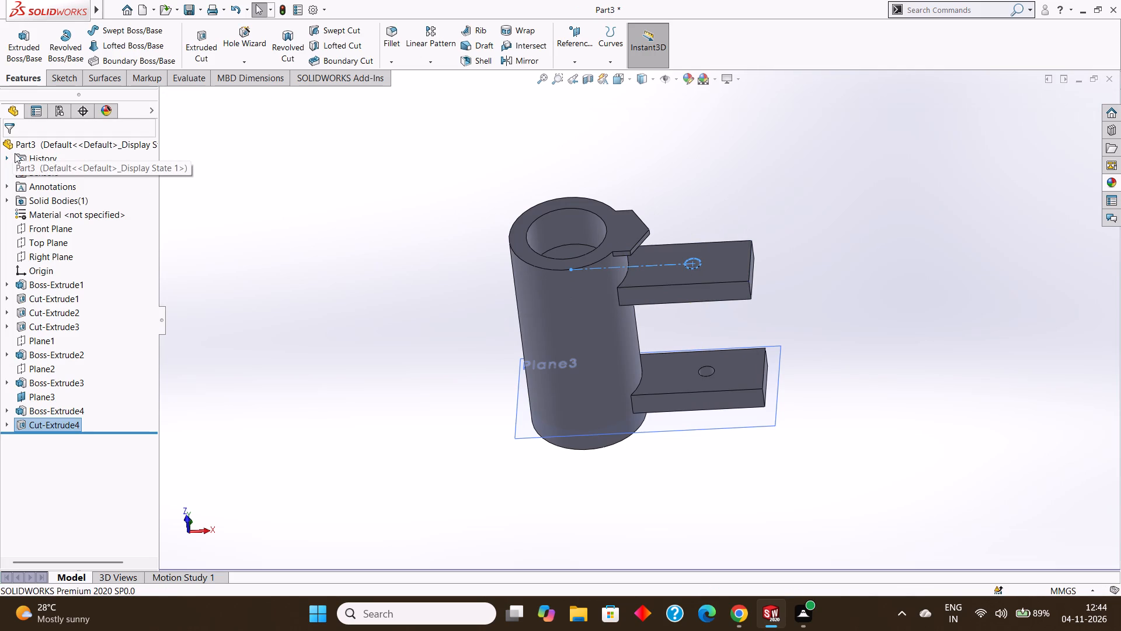
Hide the reference plane Plane3 at the lower arm.
left_click(871, 172)
middle_click_drag(865, 202, 863, 165)
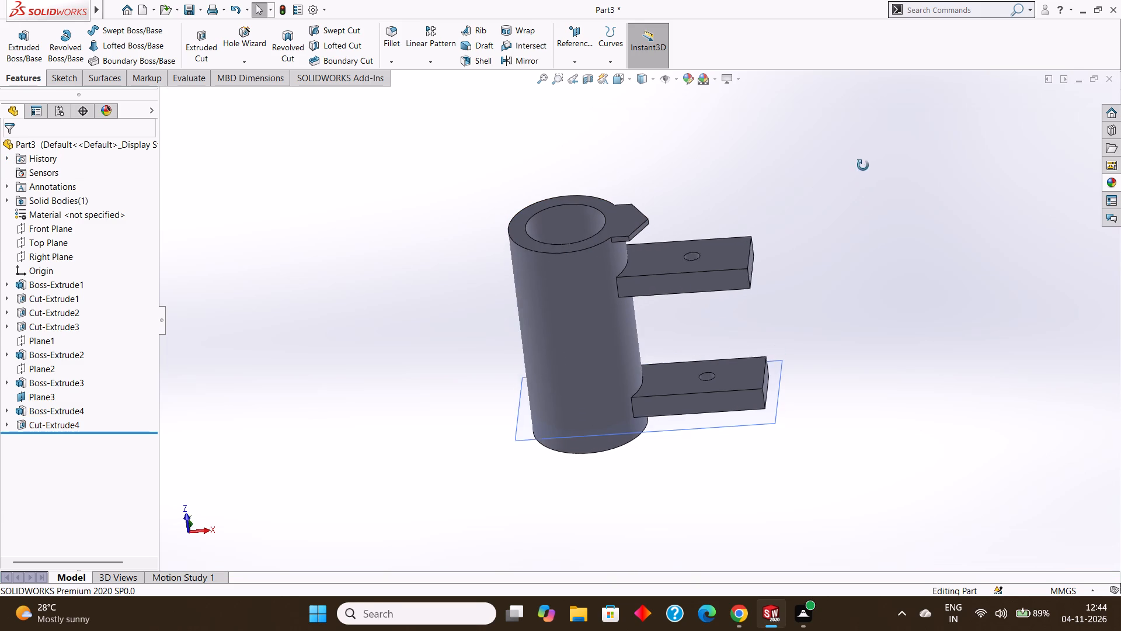
middle_click_drag(863, 165, 864, 162)
middle_click_drag(862, 178, 842, 168)
middle_click_drag(886, 355, 903, 378)
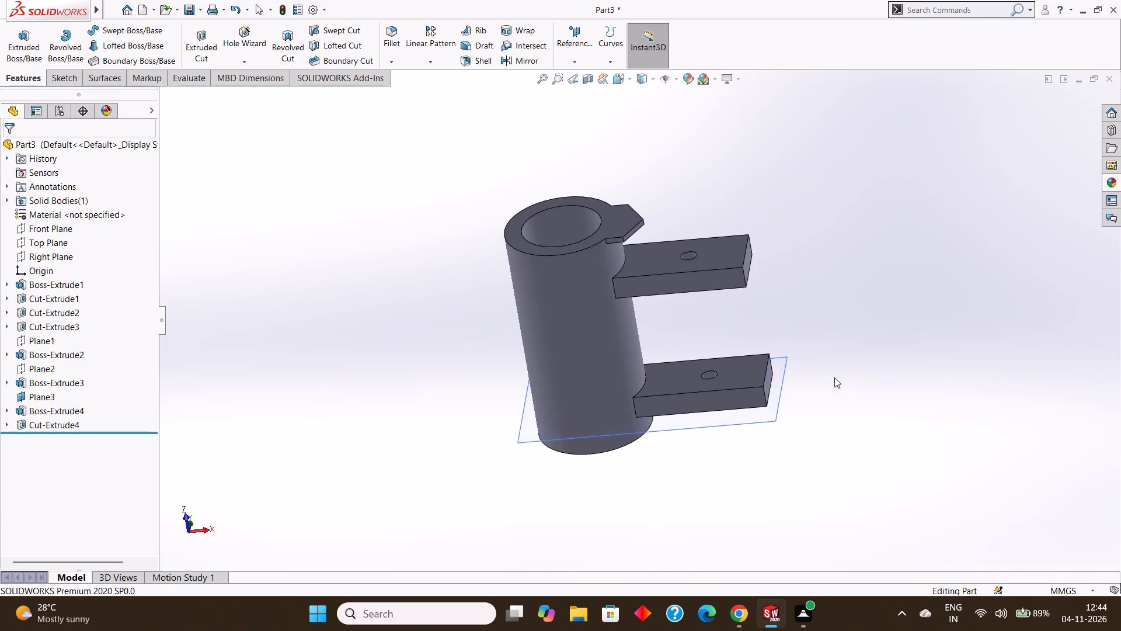
right_click(784, 359)
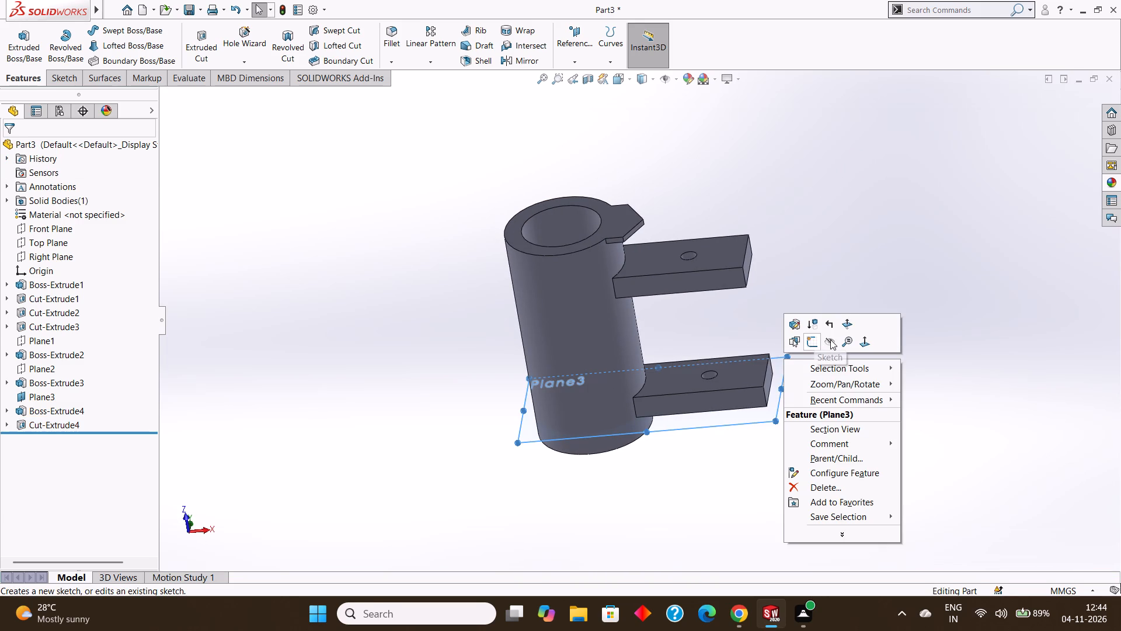
left_click(830, 339)
Examine the cylinder, pointed projection and both drilled arms from several angles.
middle_click_drag(830, 339, 827, 287)
middle_click_drag(826, 286, 825, 269)
middle_click_drag(826, 270, 836, 285)
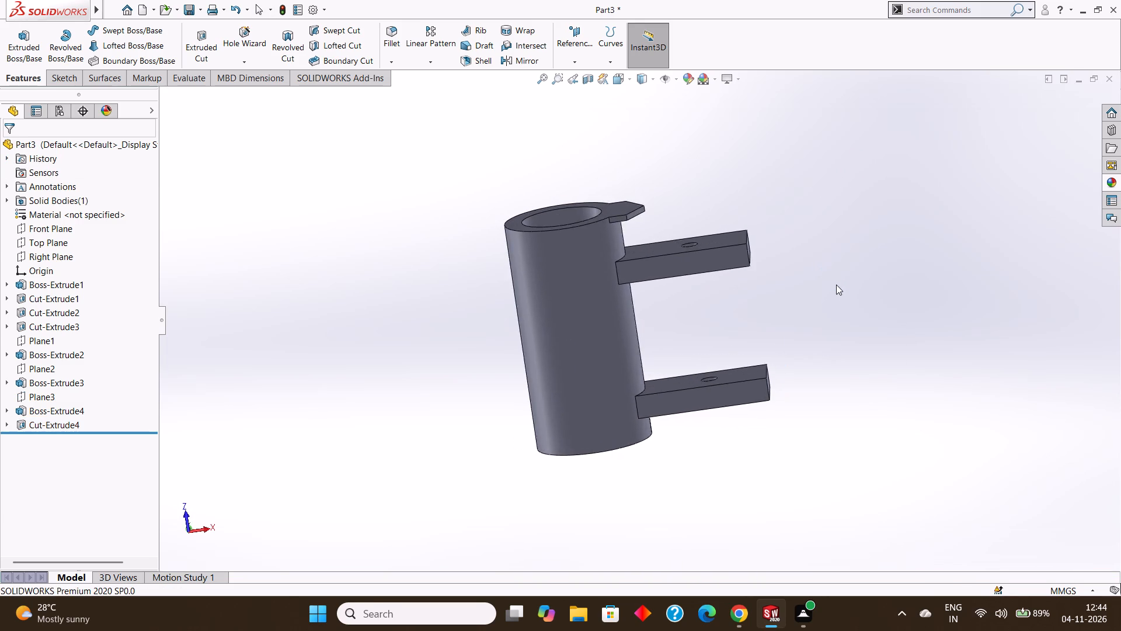
middle_click_drag(841, 286, 845, 271)
middle_click_drag(841, 287, 846, 273)
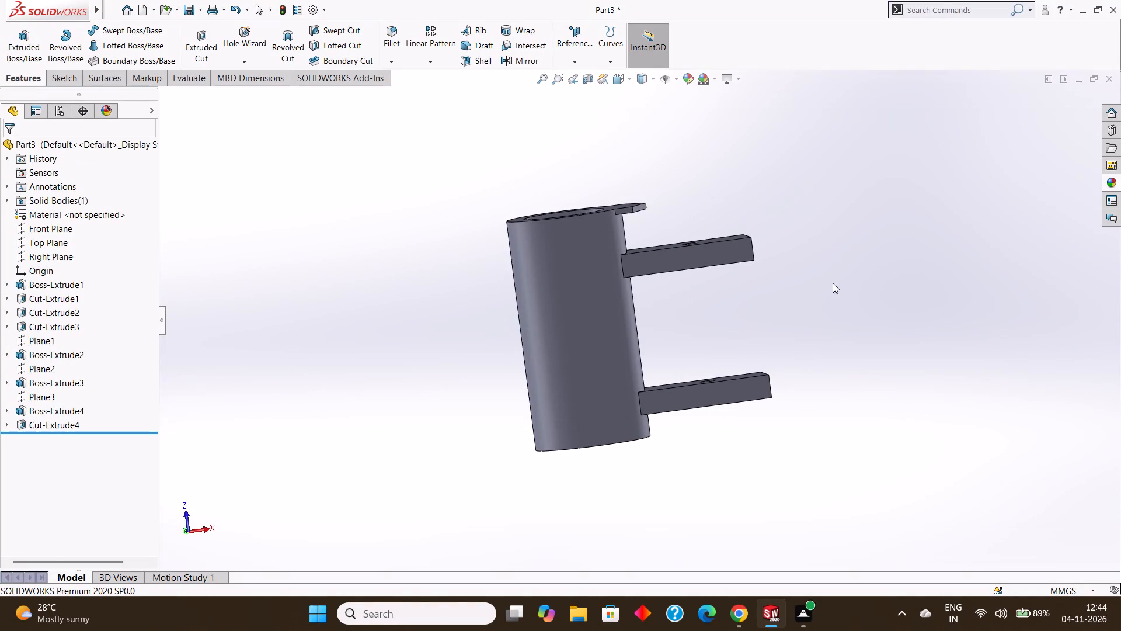
middle_click_drag(831, 282, 833, 271)
middle_click_drag(833, 271, 835, 305)
middle_click_drag(833, 300, 837, 293)
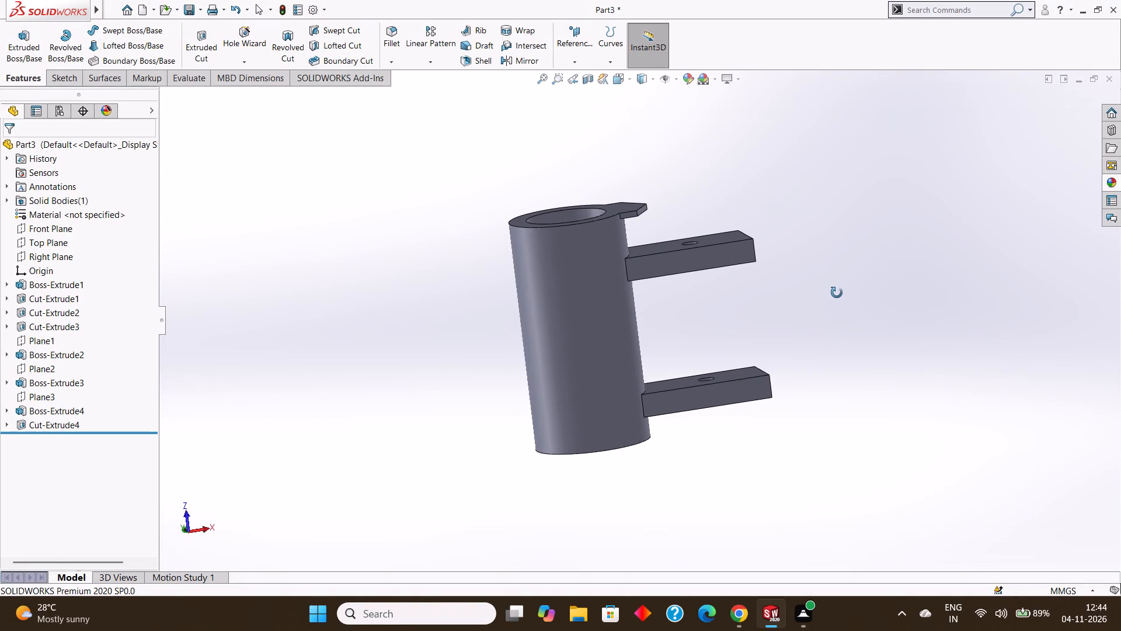
middle_click_drag(837, 293, 837, 291)
middle_click_drag(832, 291, 831, 315)
middle_click_drag(824, 318, 826, 400)
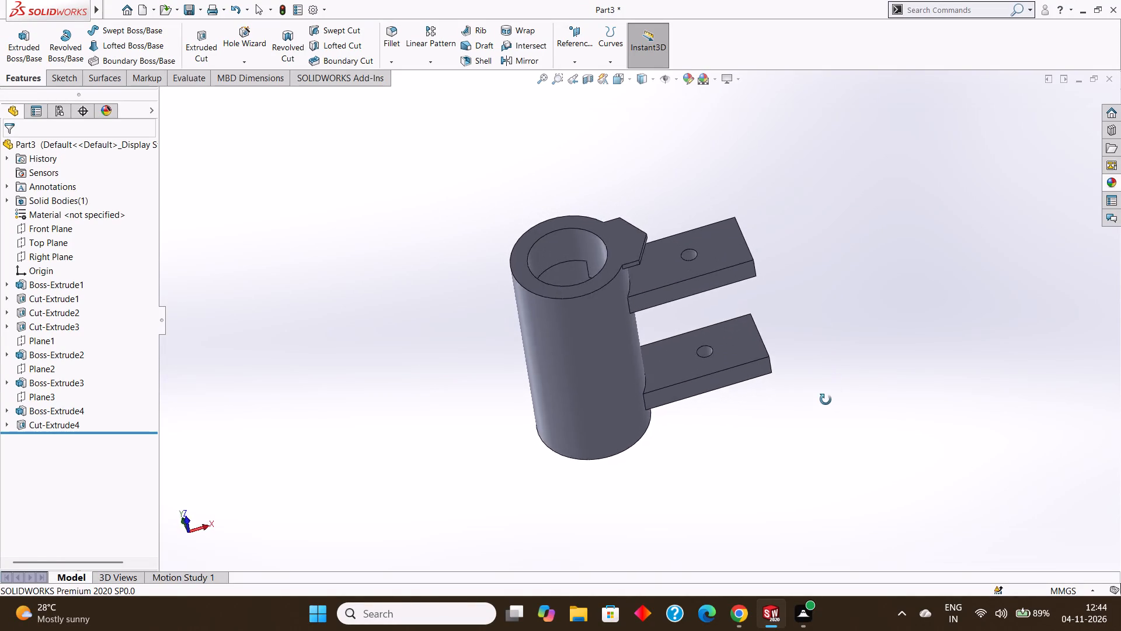
middle_click_drag(826, 400, 818, 331)
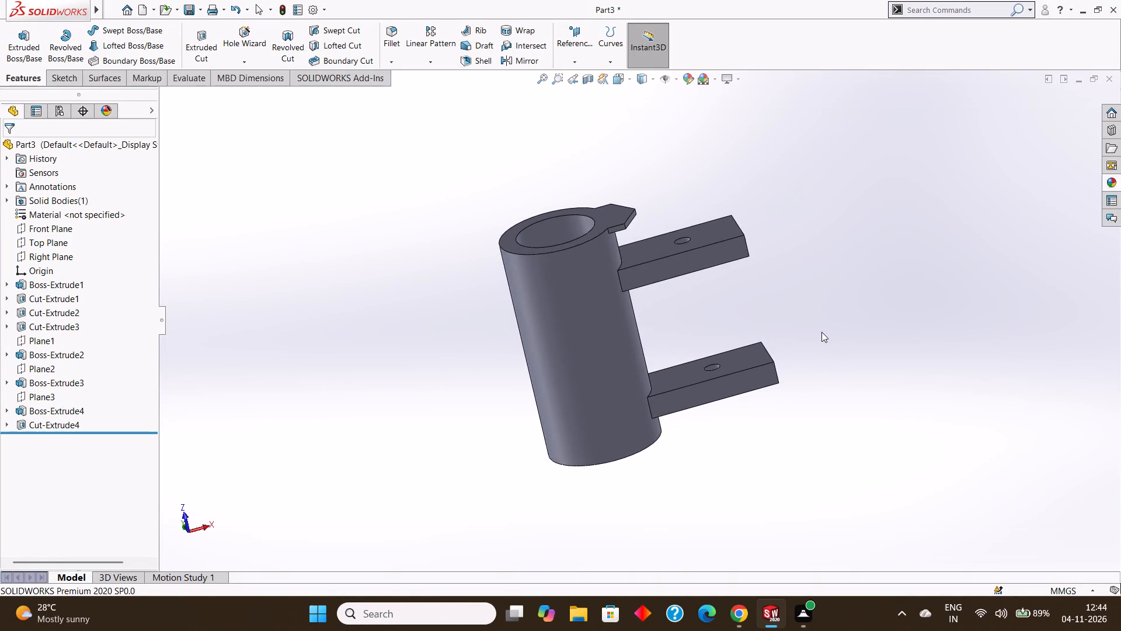
scroll(822, 332, "up", 1)
middle_click_drag(823, 332, 812, 335)
middle_click_drag(812, 335, 814, 336)
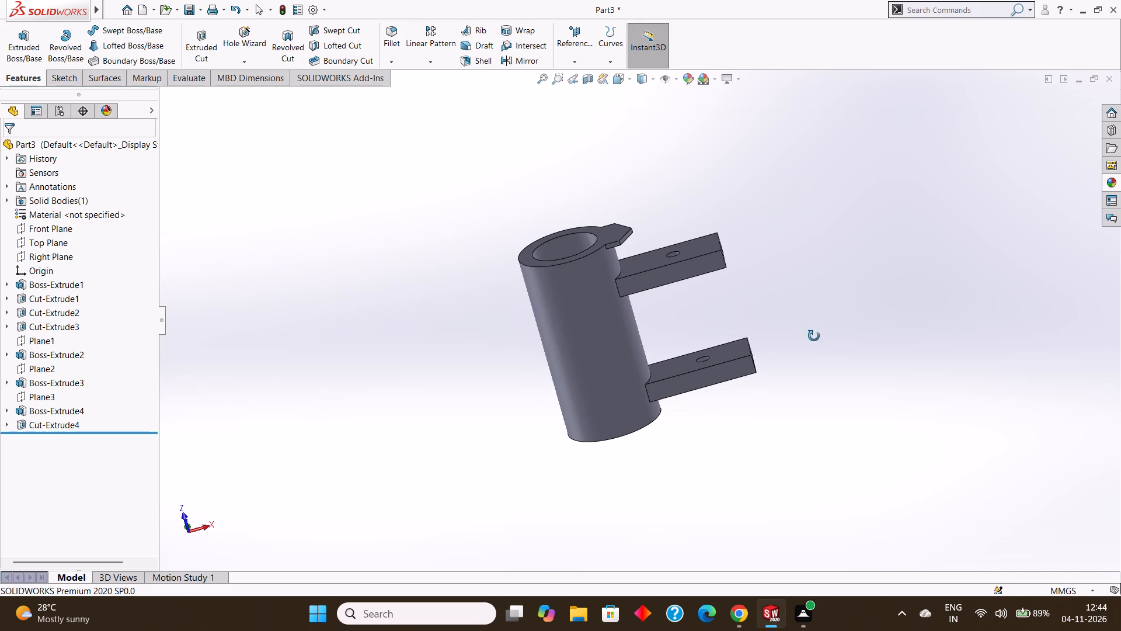
middle_click_drag(814, 336, 799, 344)
middle_click_drag(799, 344, 801, 354)
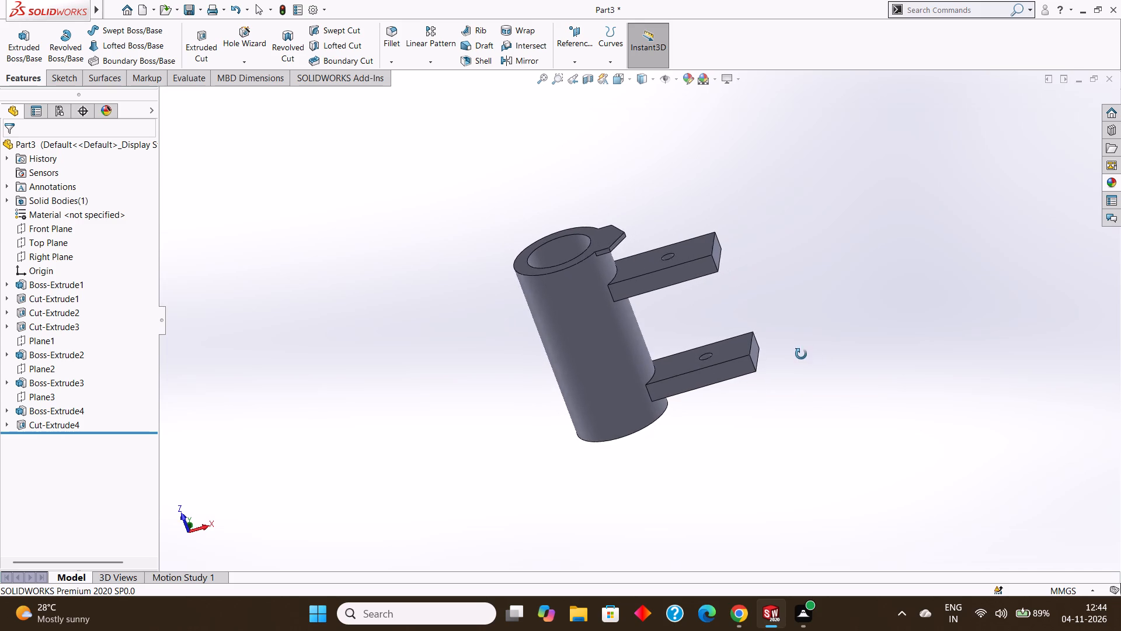
middle_click_drag(801, 354, 821, 345)
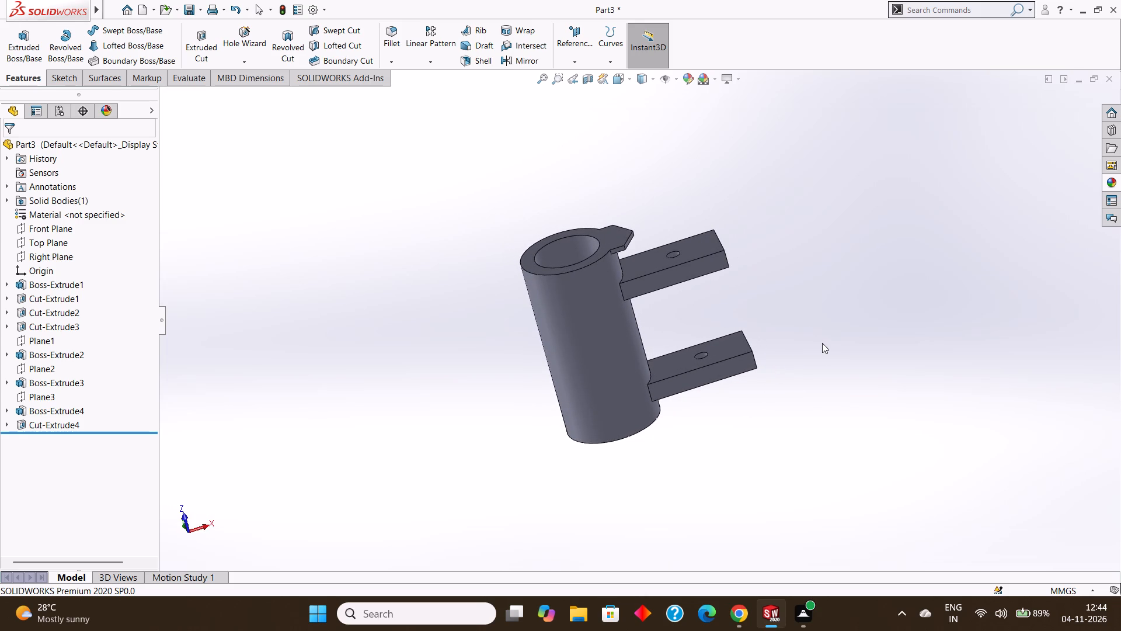
middle_click_drag(824, 344, 833, 338)
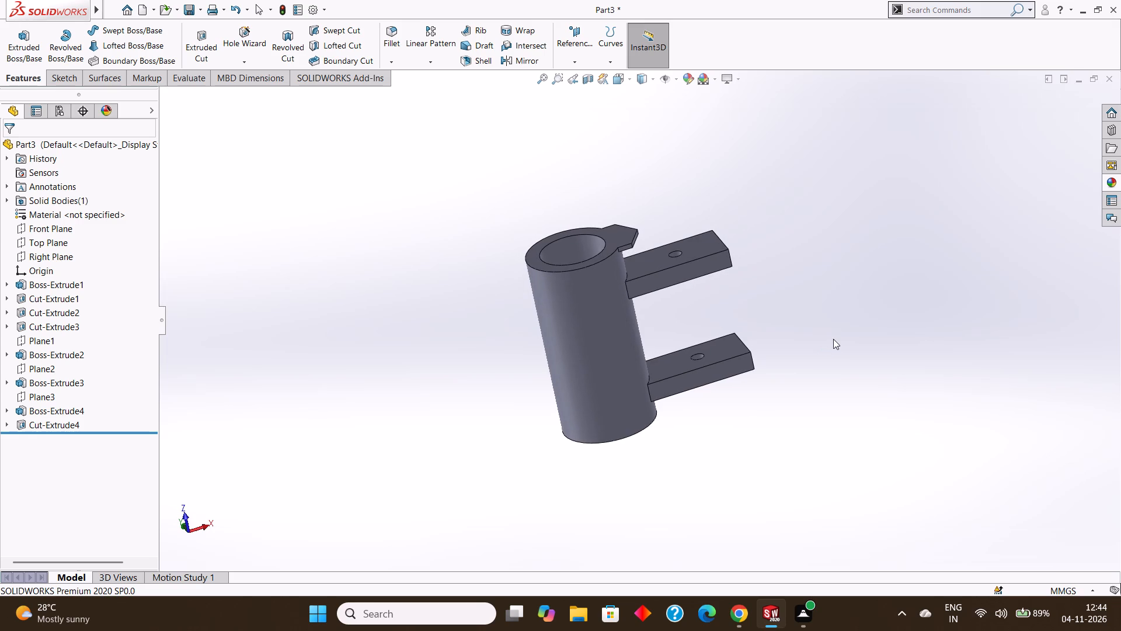
middle_click_drag(833, 339, 840, 328)
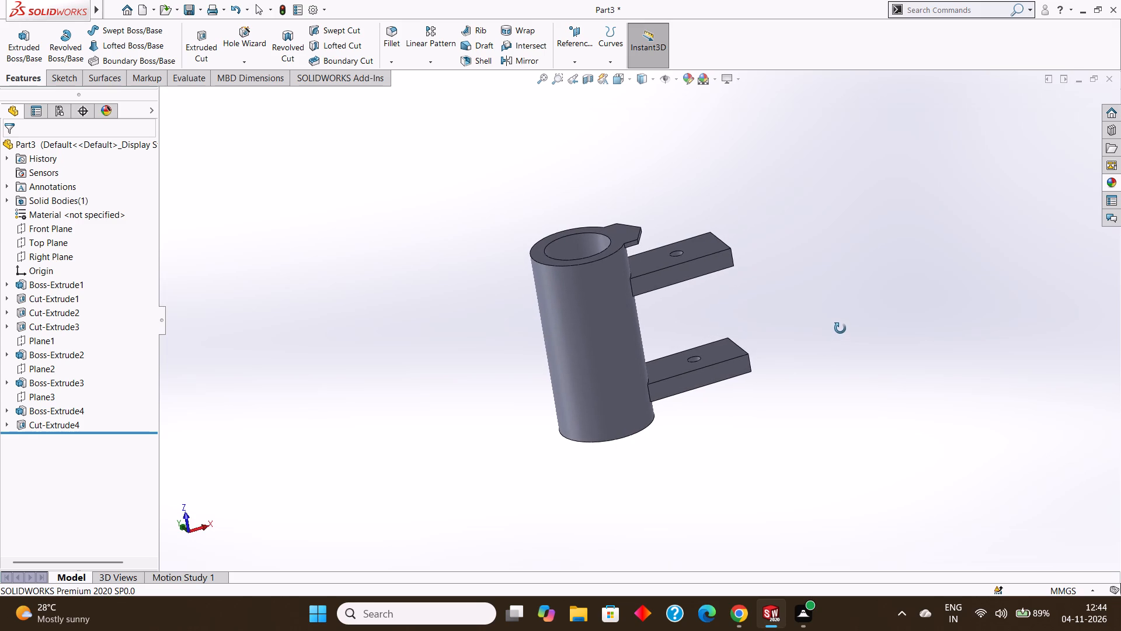
middle_click_drag(840, 328, 802, 351)
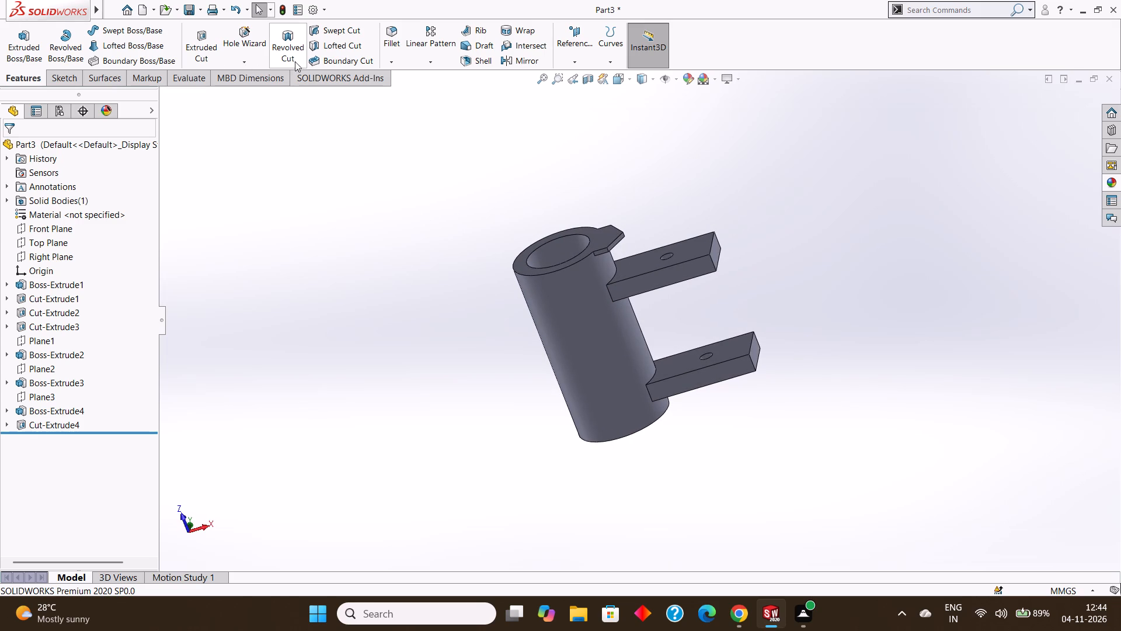
Fillet the edge where the lower arm's top face meets the cylinder with a 5 mm radius.
left_click(391, 60)
left_click(403, 70)
key("BackSpace")
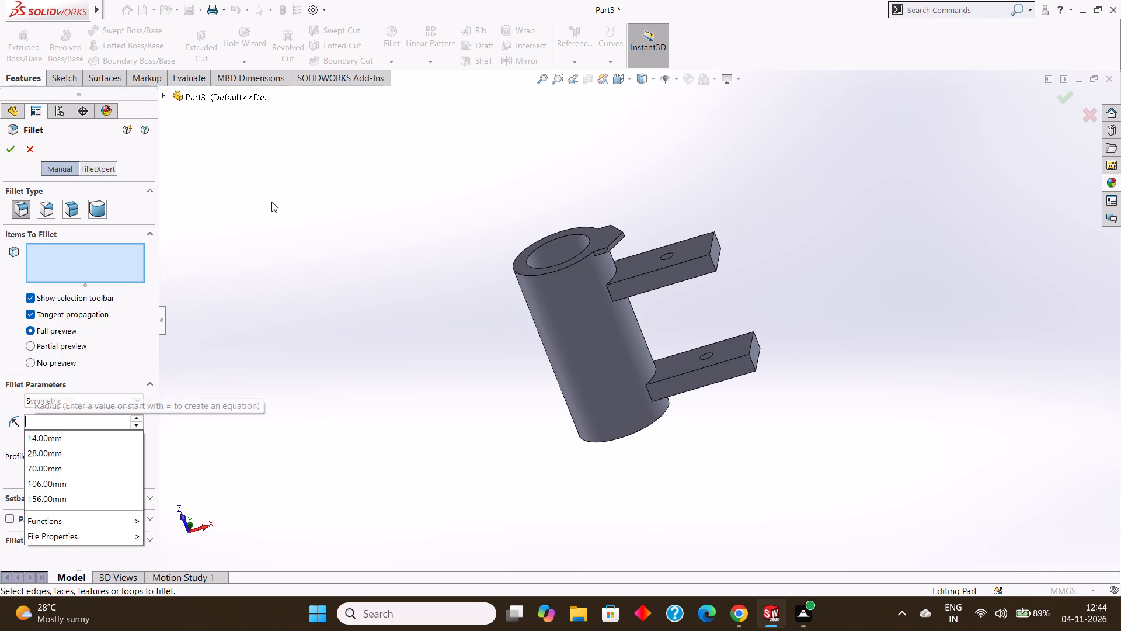
key("5")
key("Return")
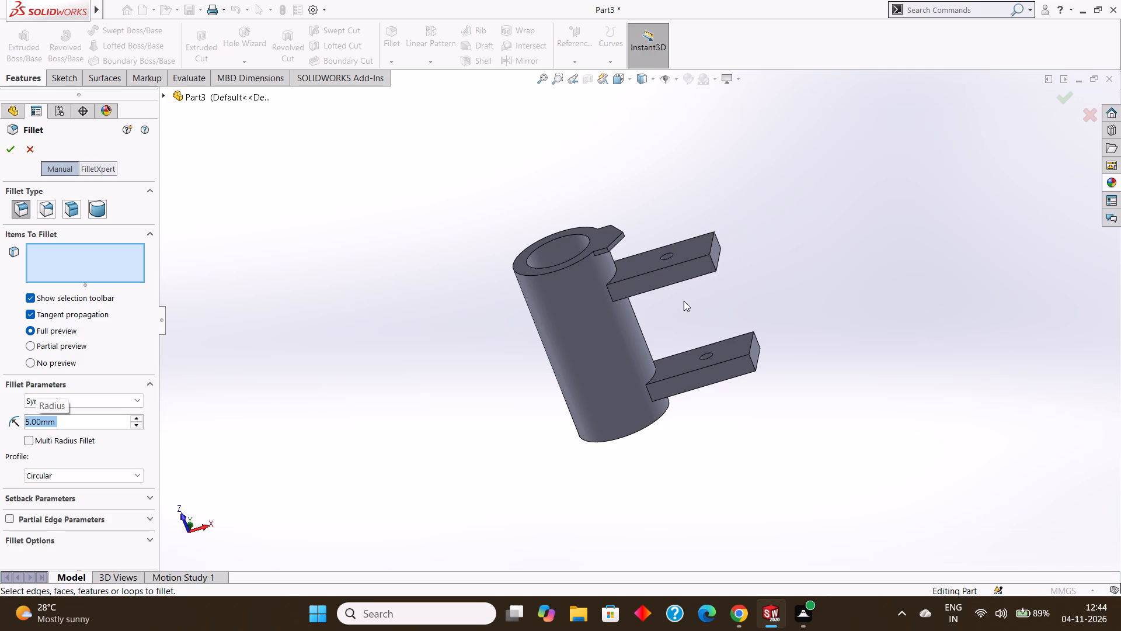
left_click(655, 367)
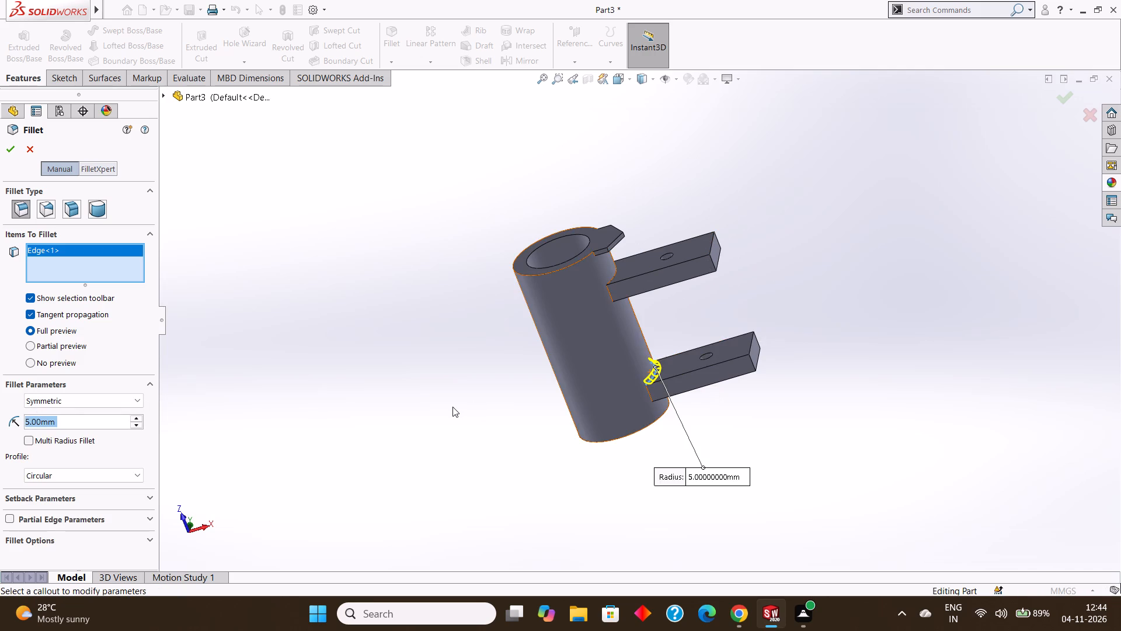
middle_click_drag(452, 403, 495, 398)
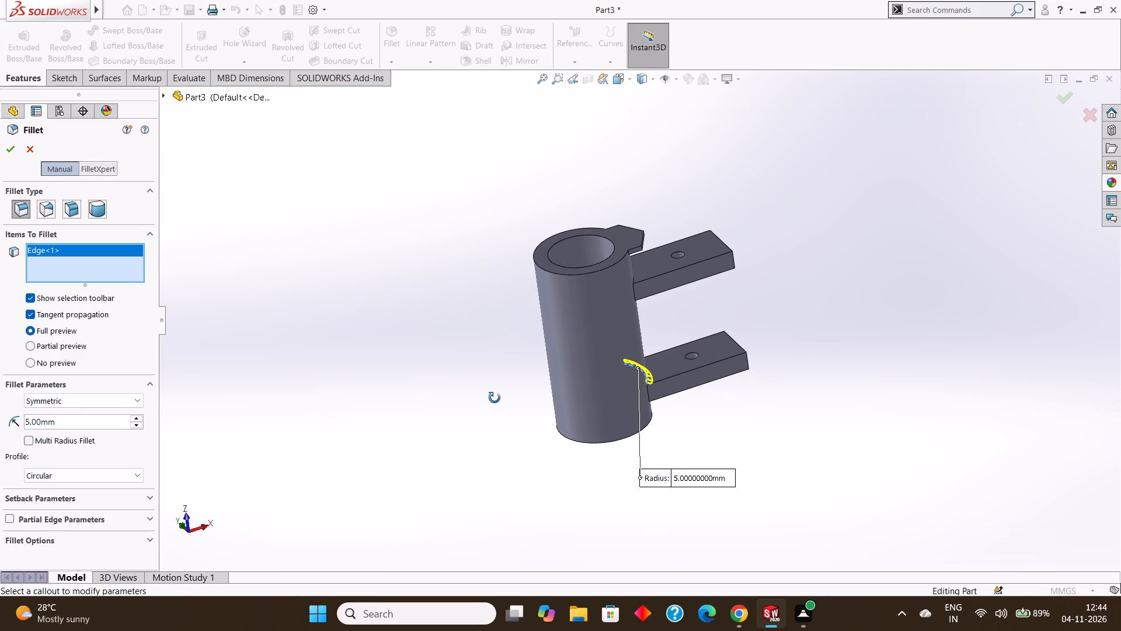
middle_click_drag(495, 398, 510, 379)
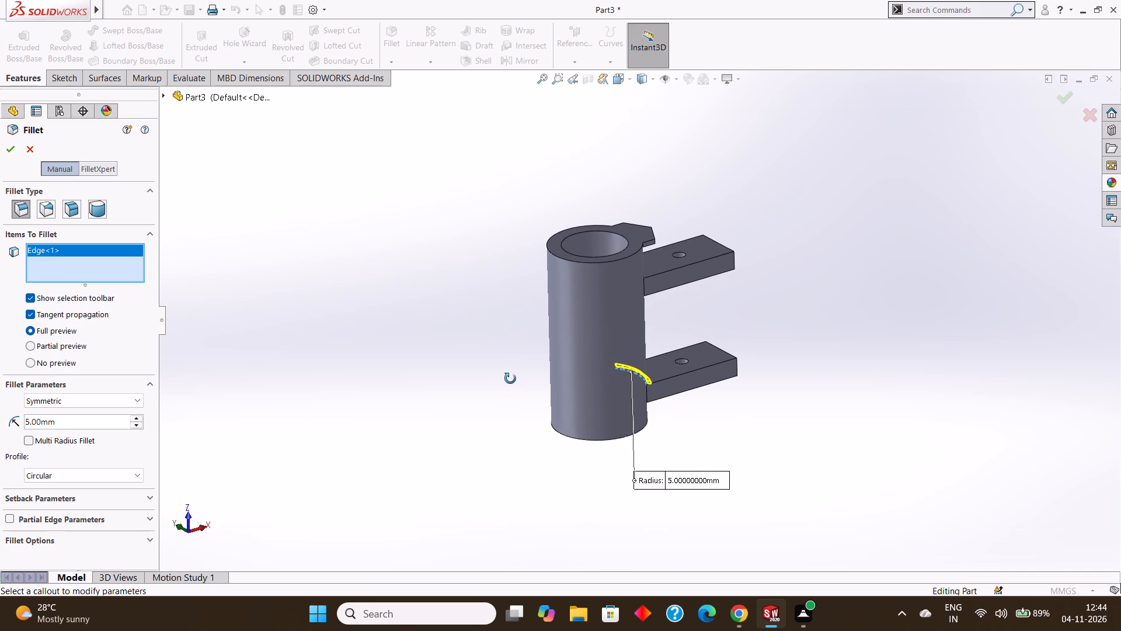
middle_click_drag(510, 379, 511, 376)
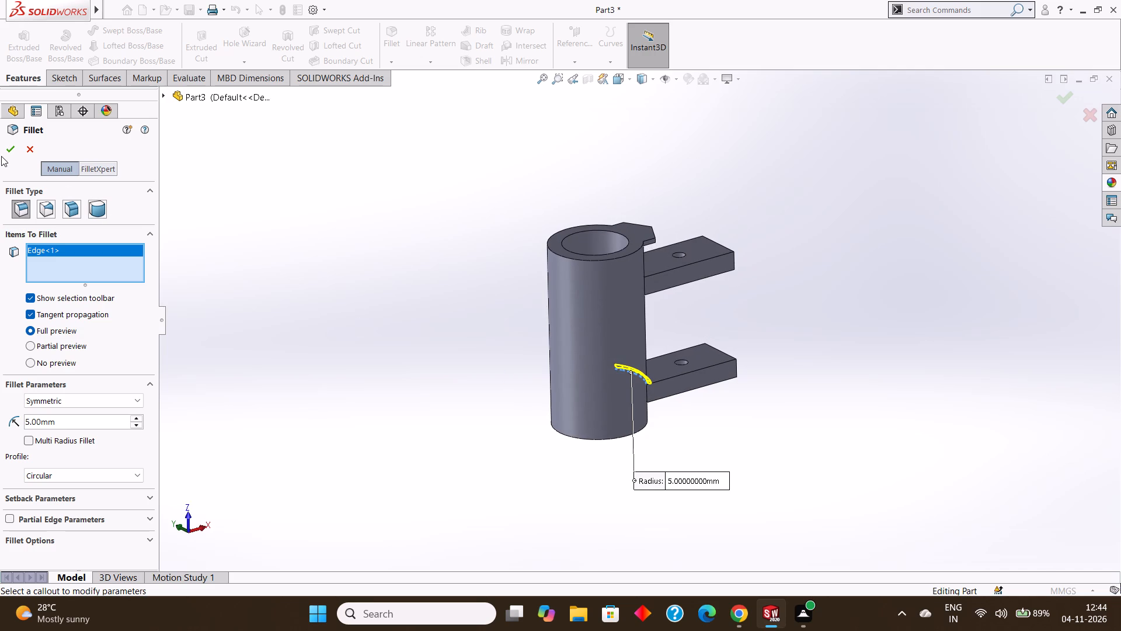
left_click(11, 151)
left_click(277, 207)
Examine the filleted joint at the lower arm and the rest of the part from several angles.
middle_click_drag(360, 231, 360, 231)
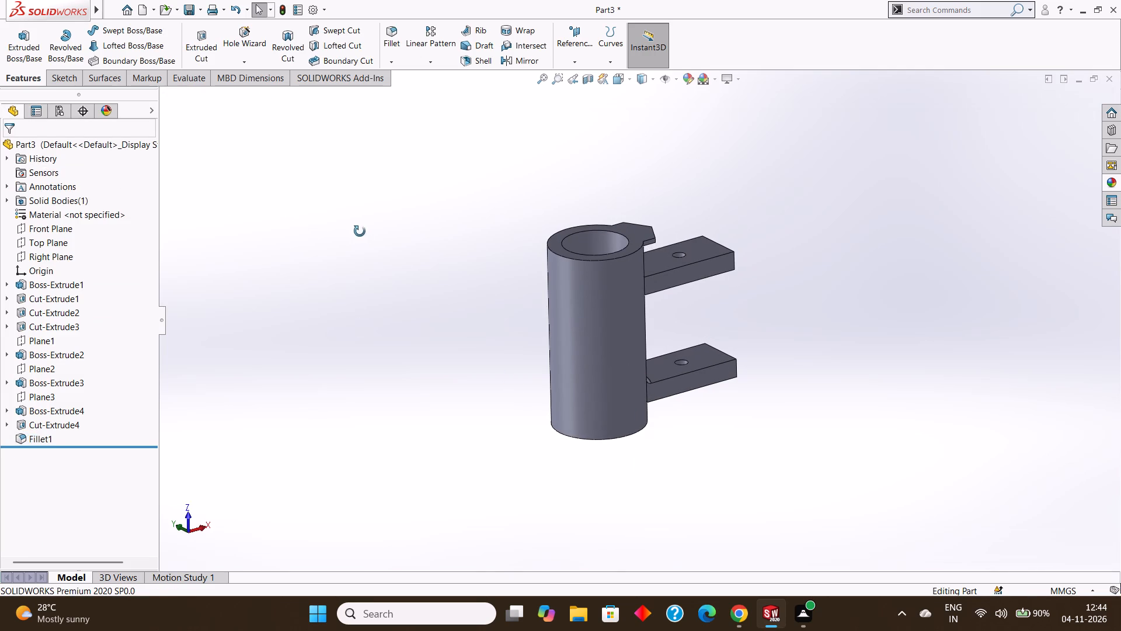
middle_click_drag(360, 231, 351, 223)
middle_click_drag(358, 232, 352, 226)
middle_click(359, 231)
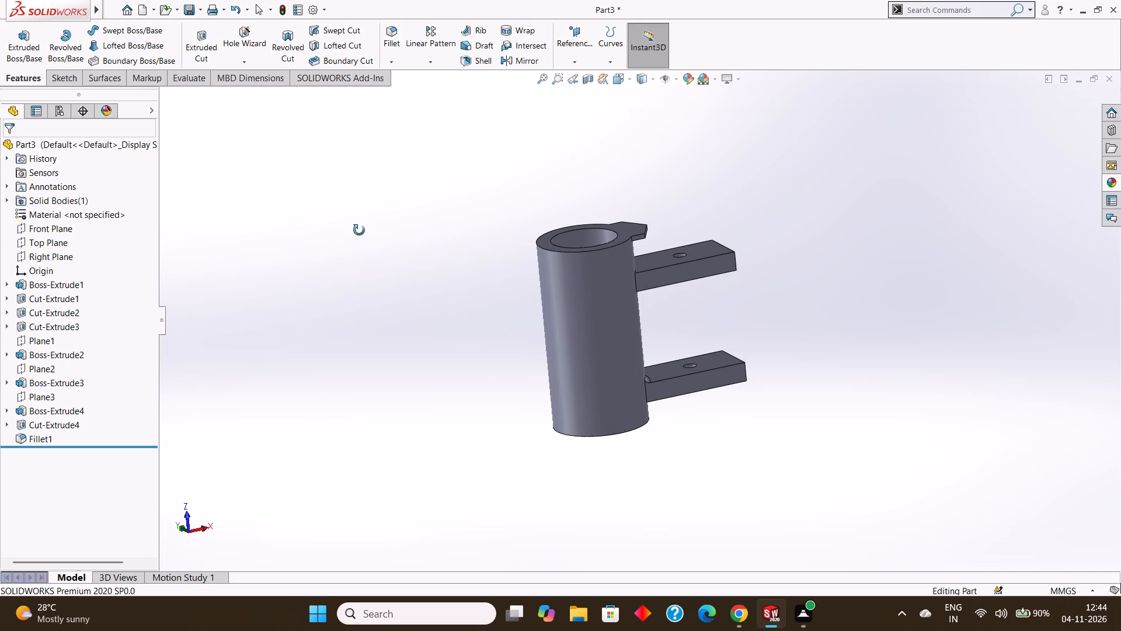
middle_click_drag(365, 233, 374, 235)
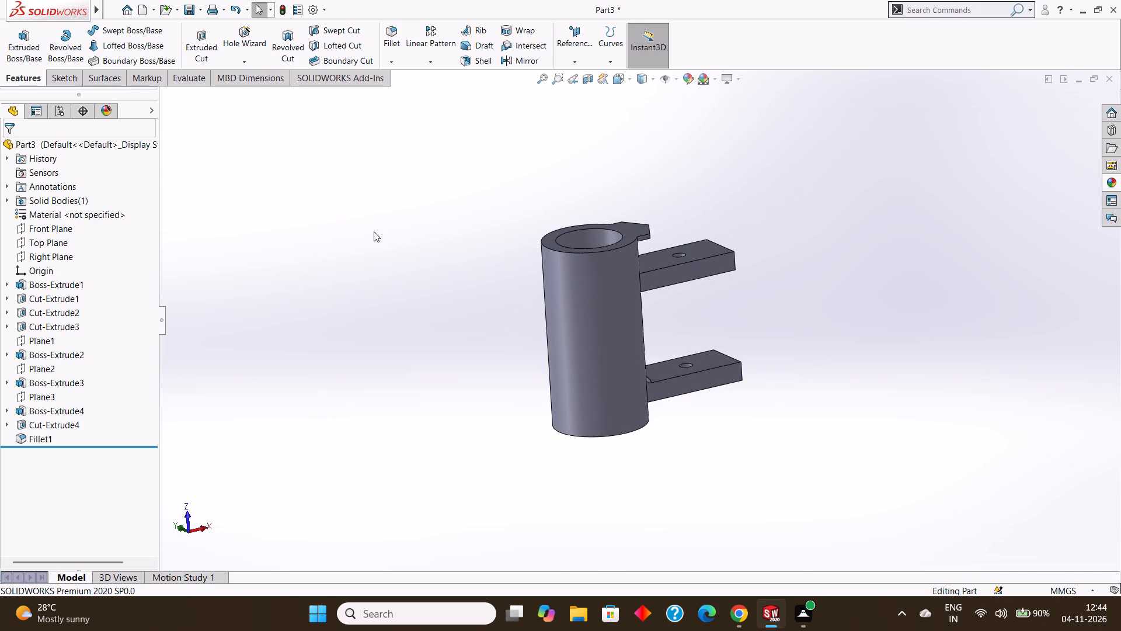
middle_click_drag(374, 228, 381, 238)
middle_click_drag(380, 234, 389, 244)
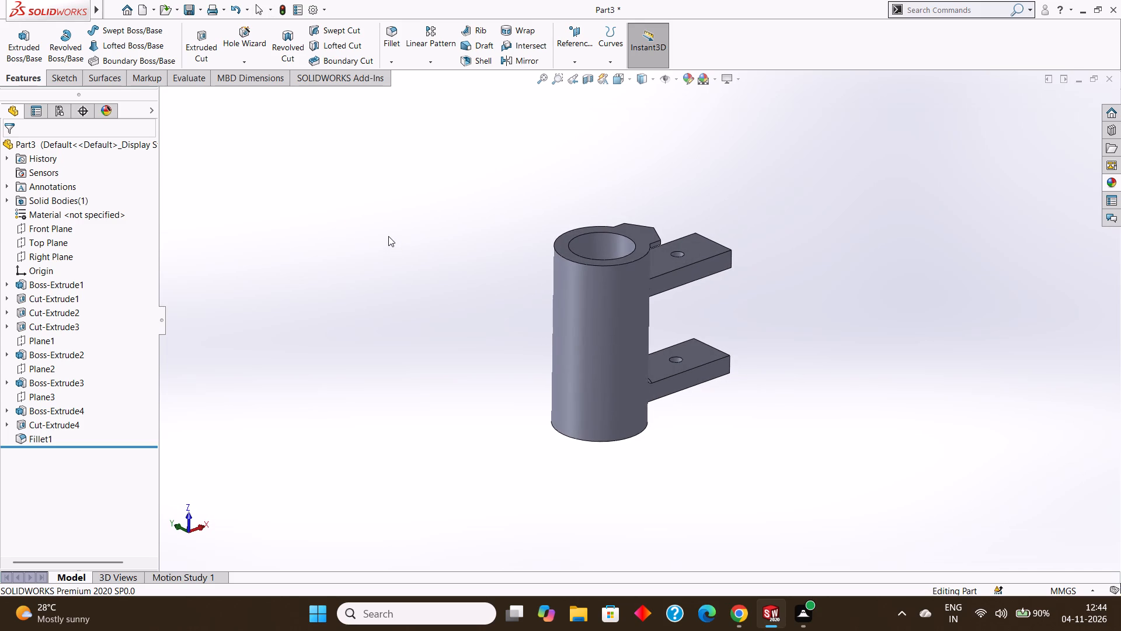
middle_click(388, 236)
middle_click_drag(391, 232, 392, 239)
middle_click_drag(392, 232, 394, 238)
middle_click_drag(389, 231, 392, 241)
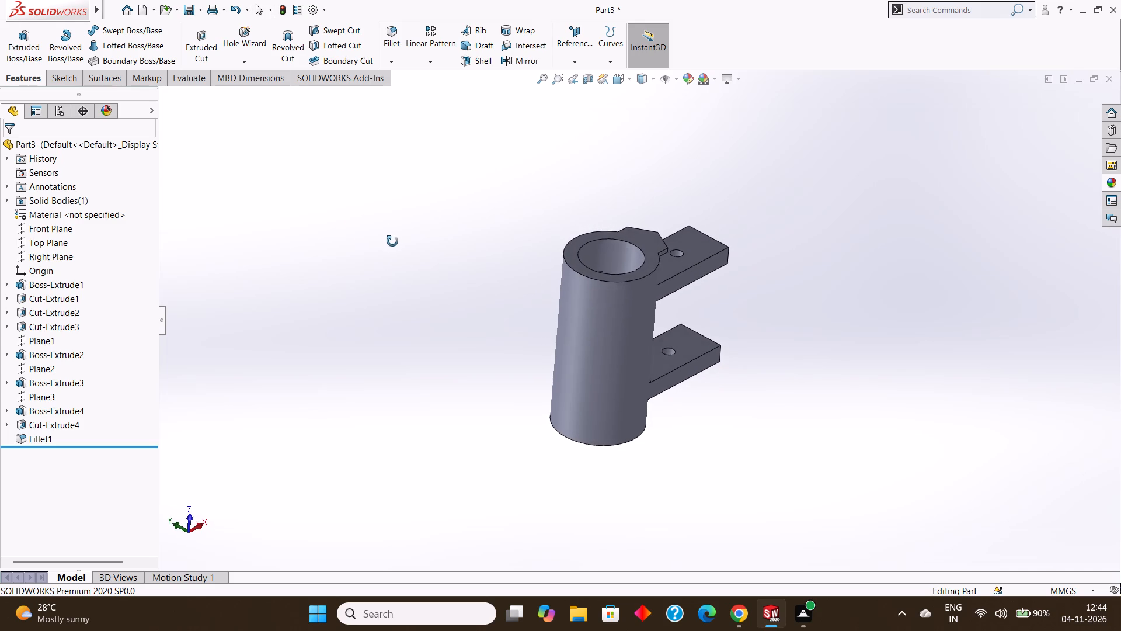
middle_click_drag(392, 241, 383, 240)
scroll(382, 240, "up", 1)
middle_click(388, 237)
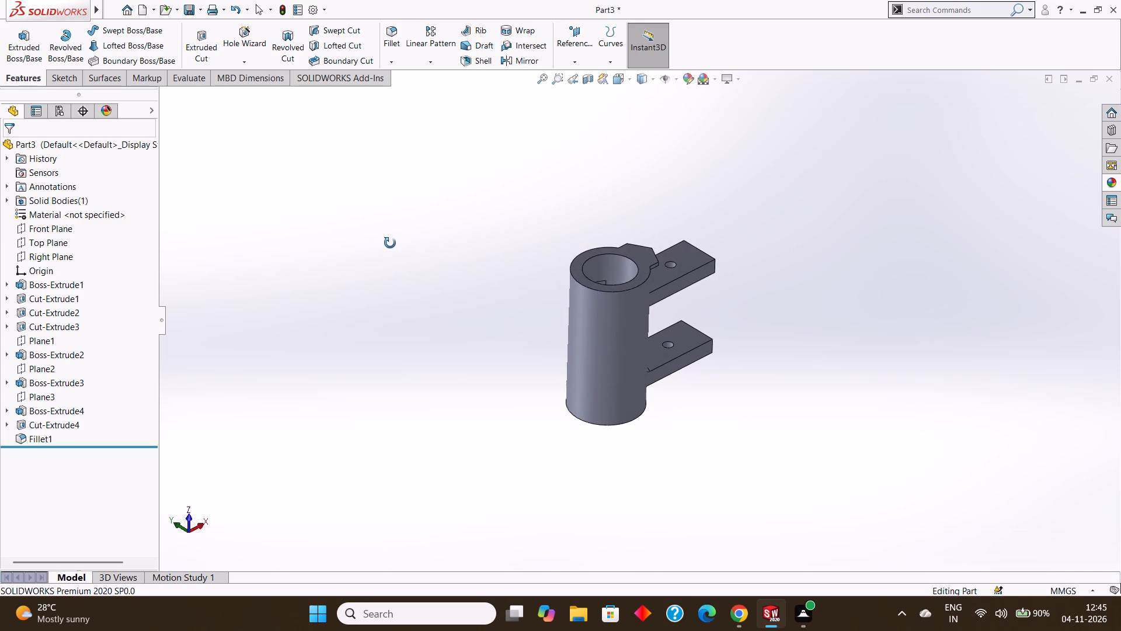
middle_click_drag(387, 235, 383, 231)
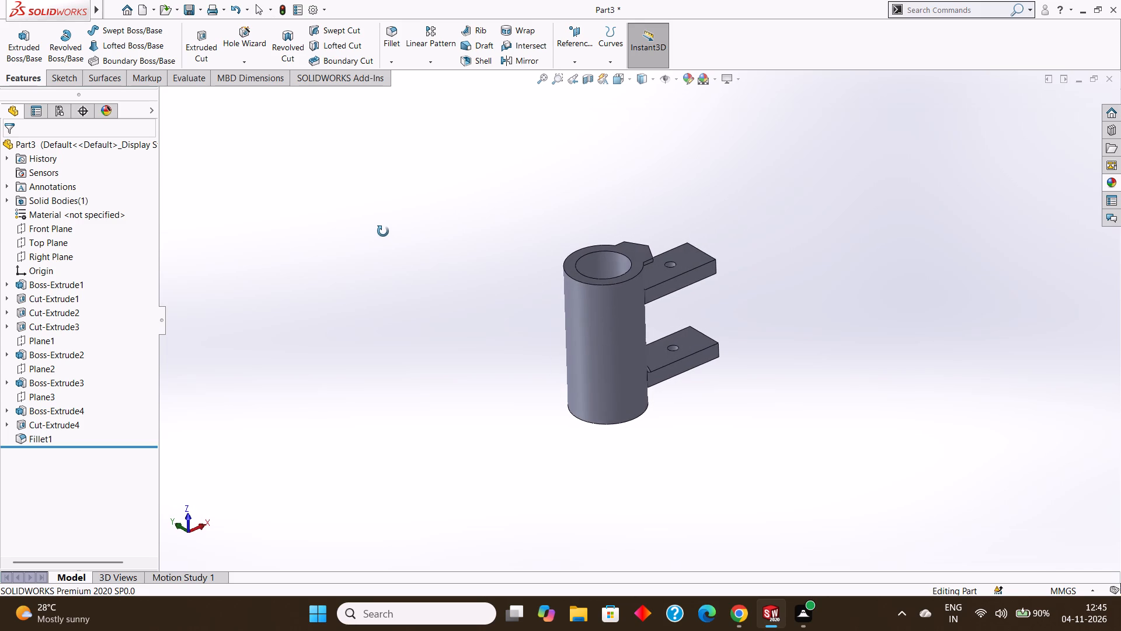
middle_click_drag(383, 231, 375, 230)
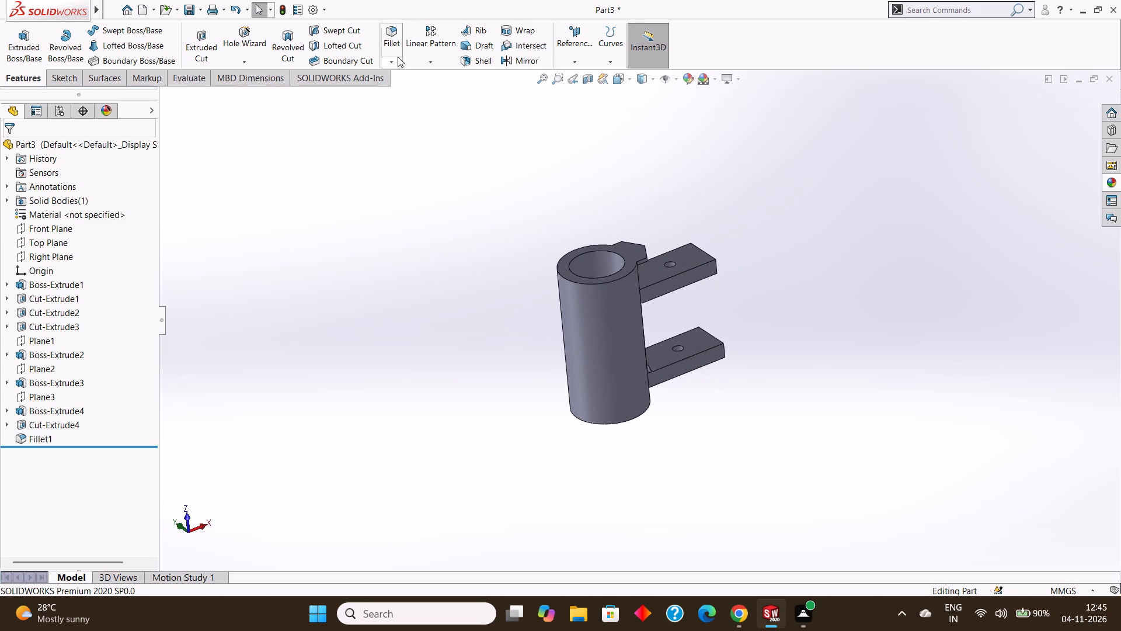
Create a reference plane offset 0 mm from the Front Plane, at the cylinder's base.
left_click(584, 62)
left_click(586, 75)
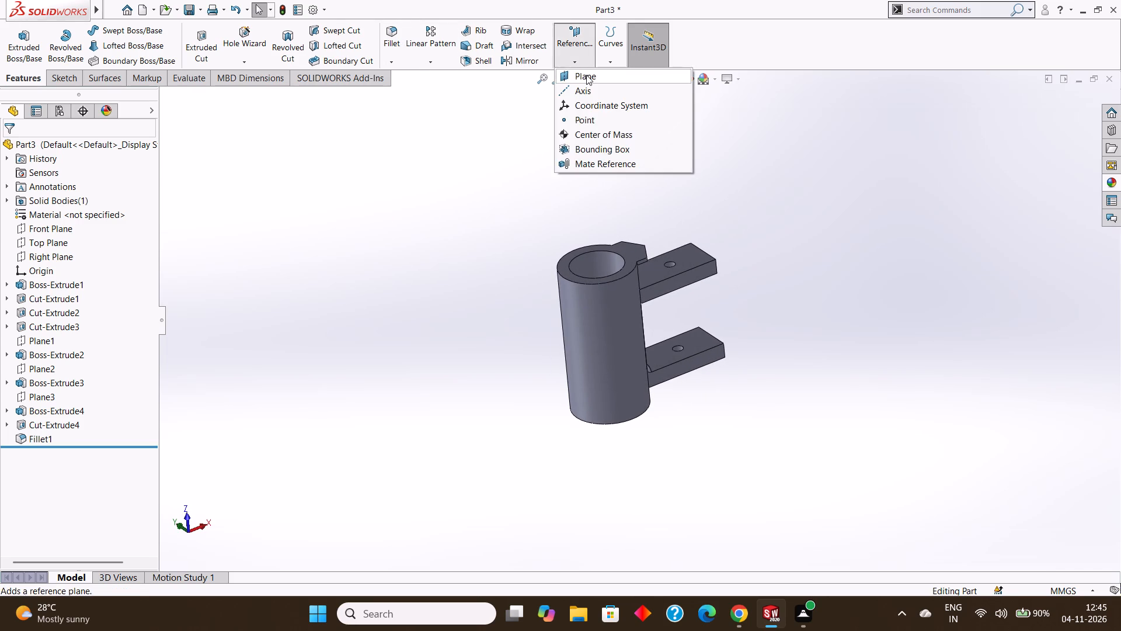
left_click(165, 97)
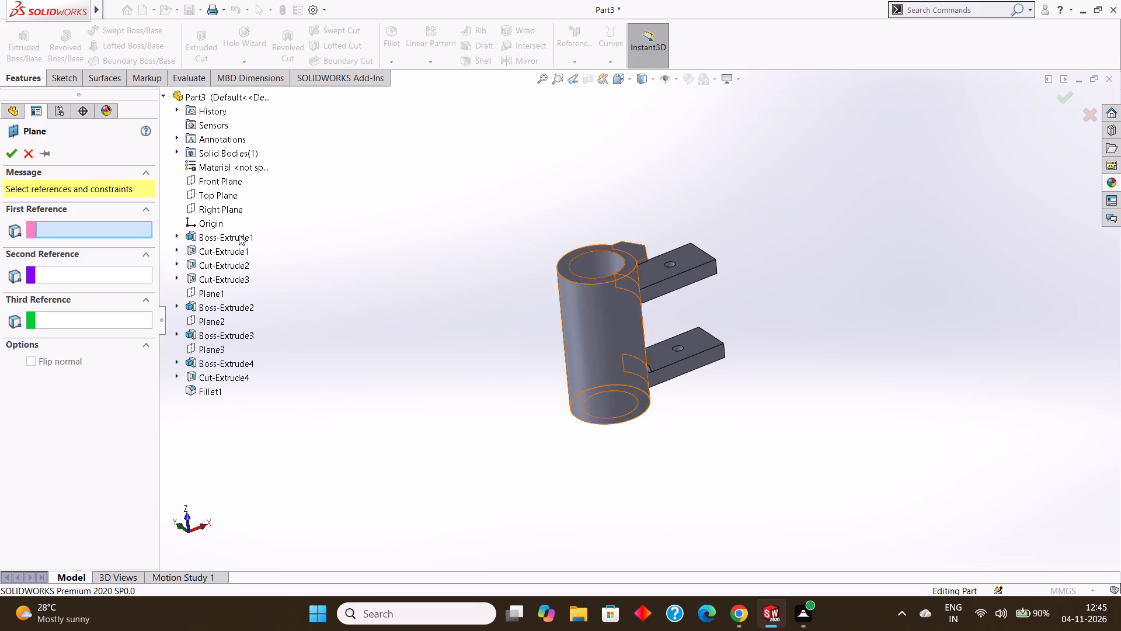
left_click(227, 182)
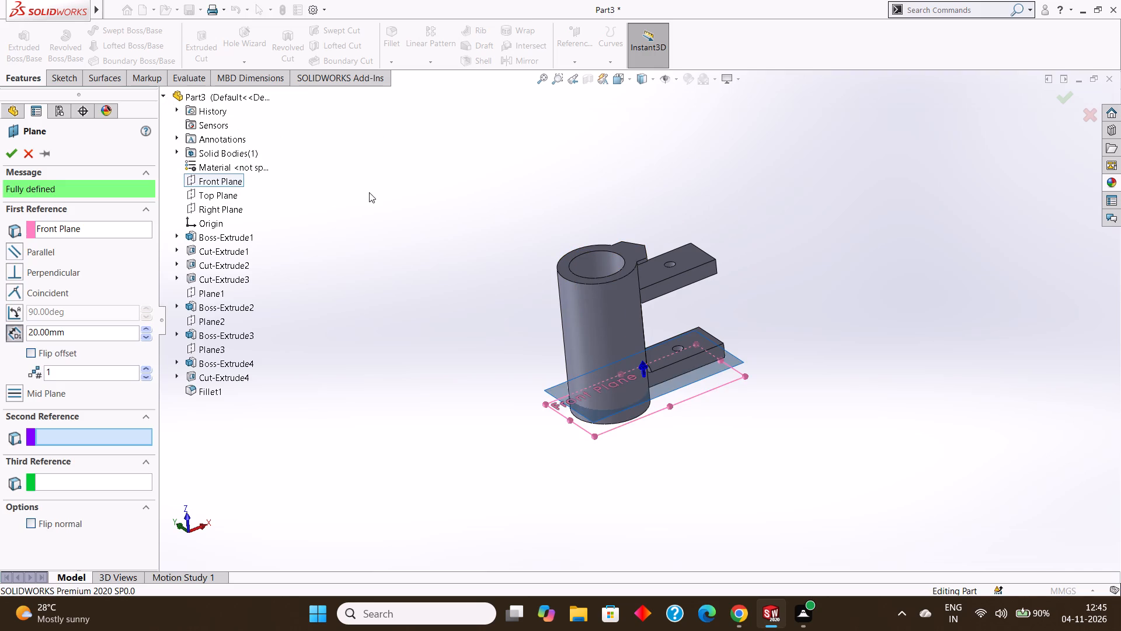
middle_click_drag(370, 192, 375, 136)
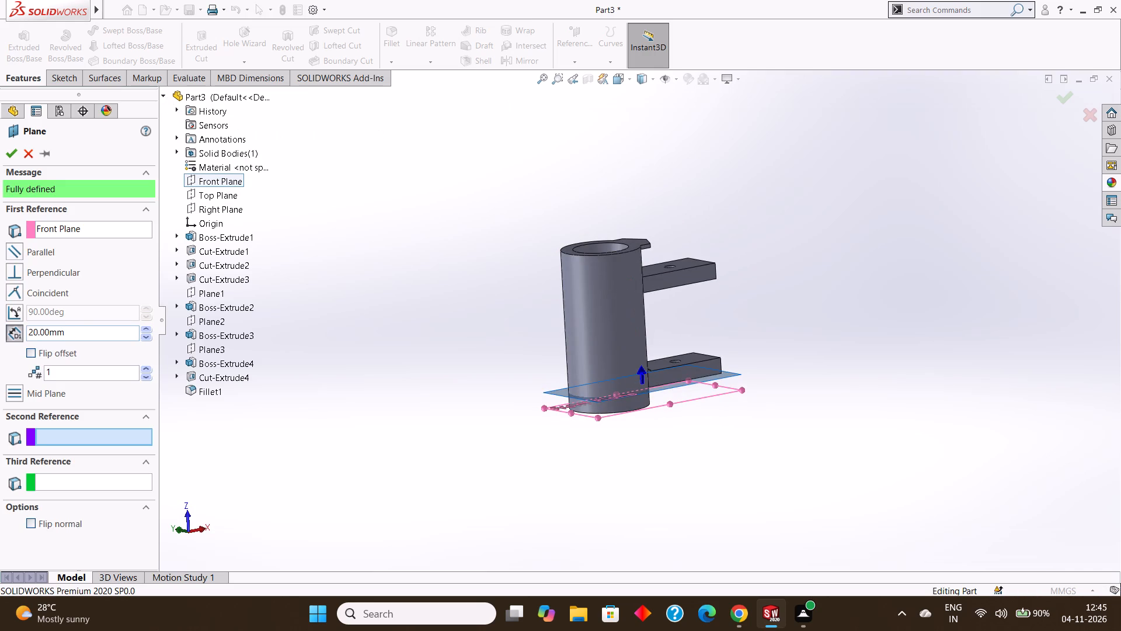
left_click(75, 326)
left_click_drag(104, 331, 19, 331)
key("BackSpace")
key("0")
key("Return")
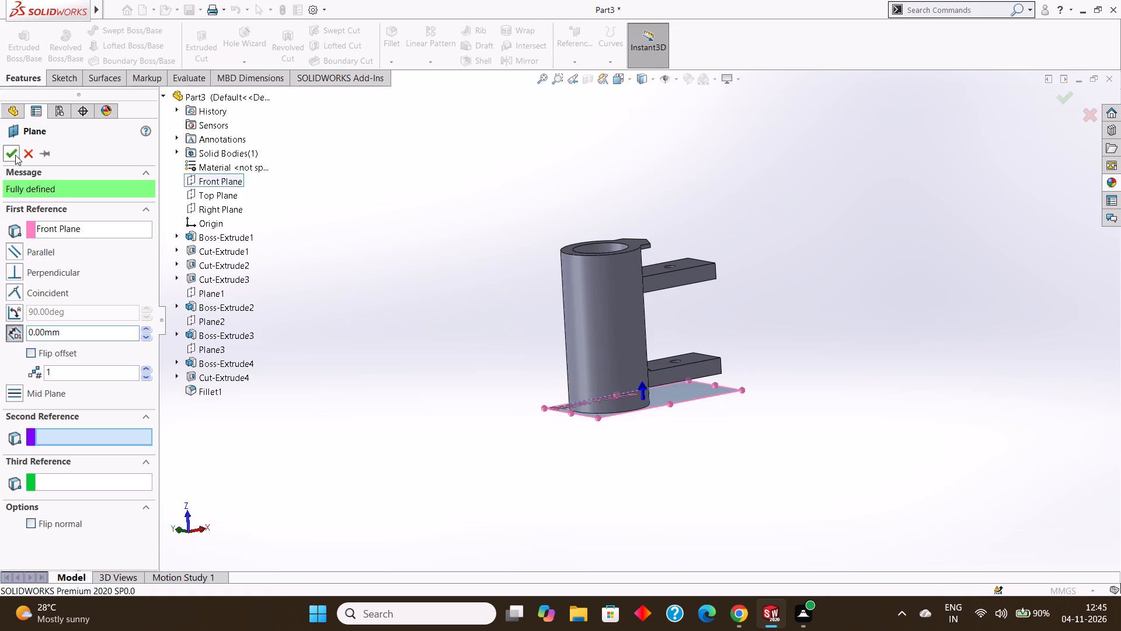
left_click(15, 154)
On the new base plane, sketch a 25 mm horizontal centerline outward from the cylinder's outer edge, on the side opposite the arms.
left_click(687, 393)
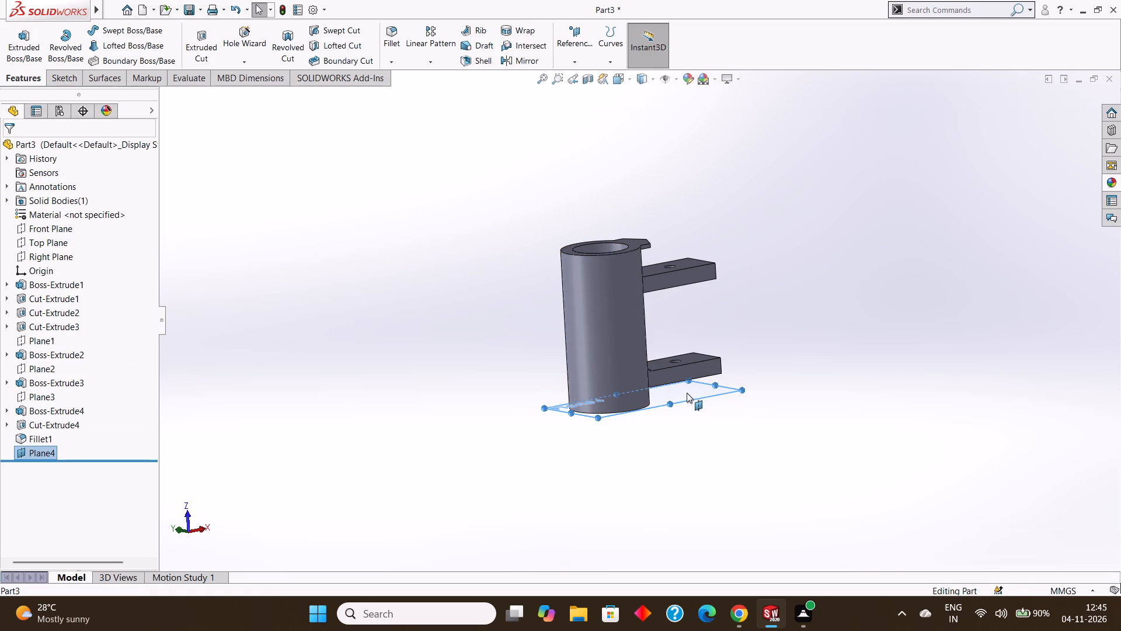
middle_click_drag(694, 390, 699, 456)
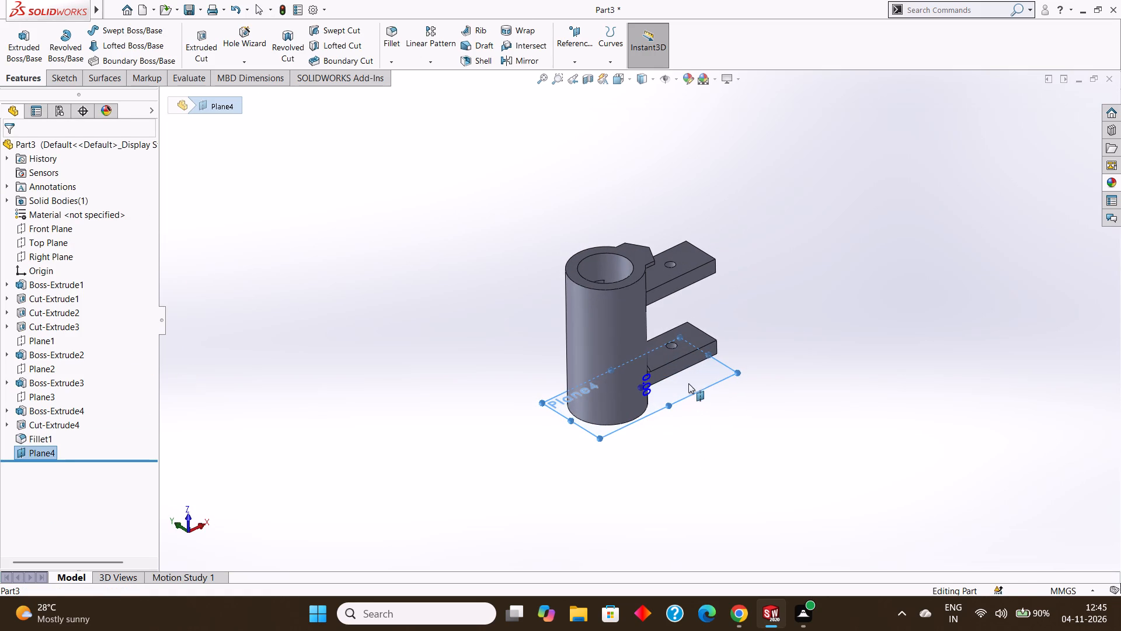
left_click(688, 383)
left_click(742, 353)
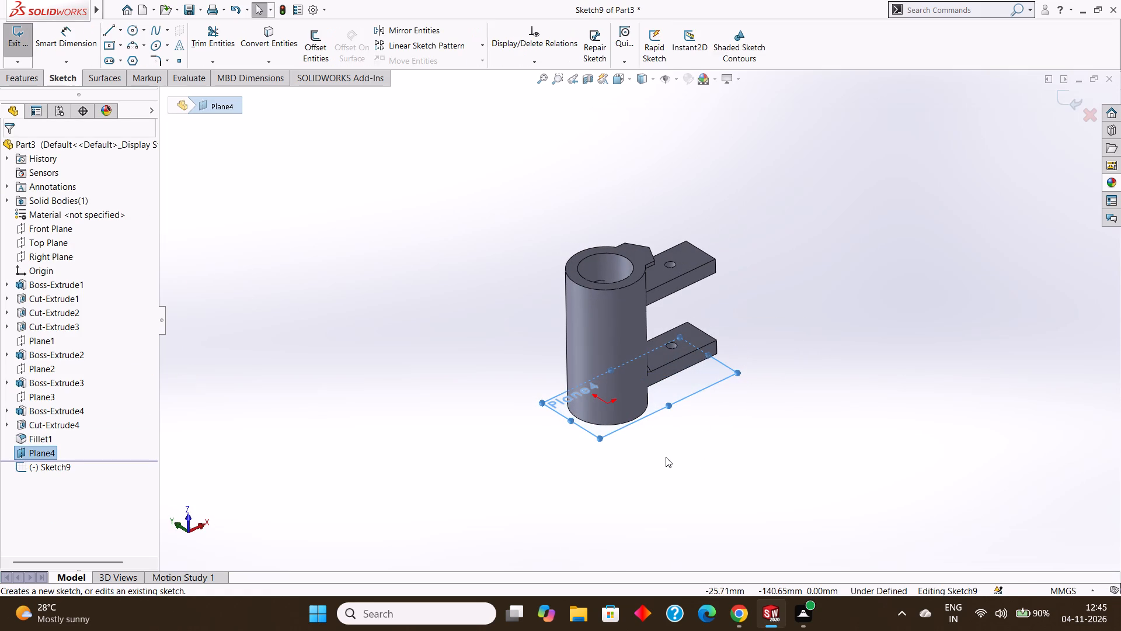
key("ctrl+8")
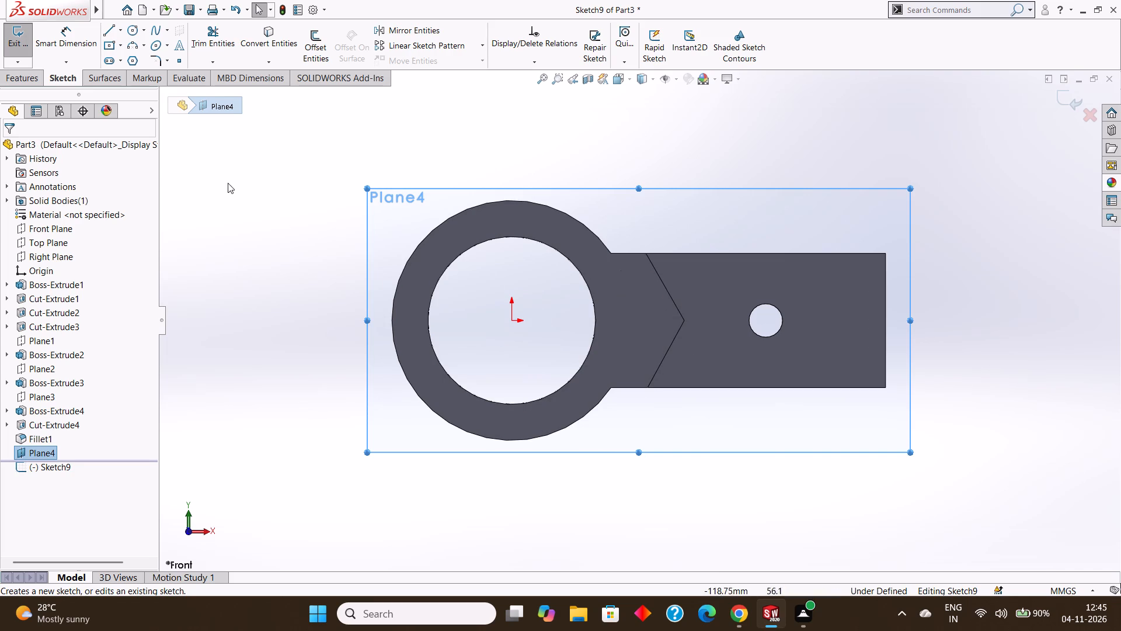
left_click(110, 32)
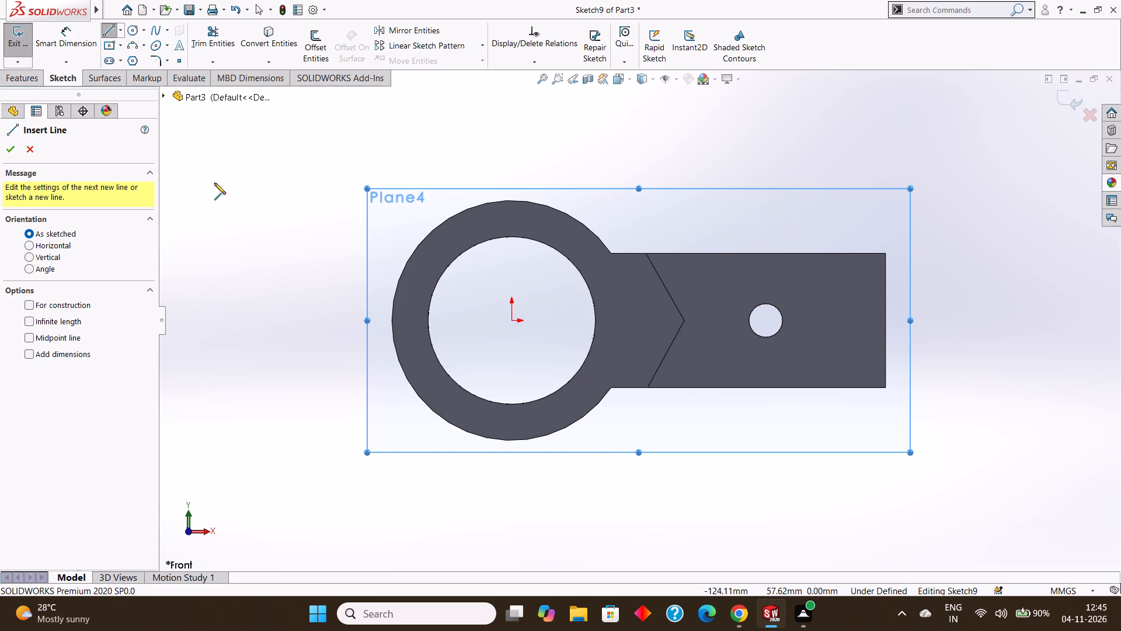
key("Escape")
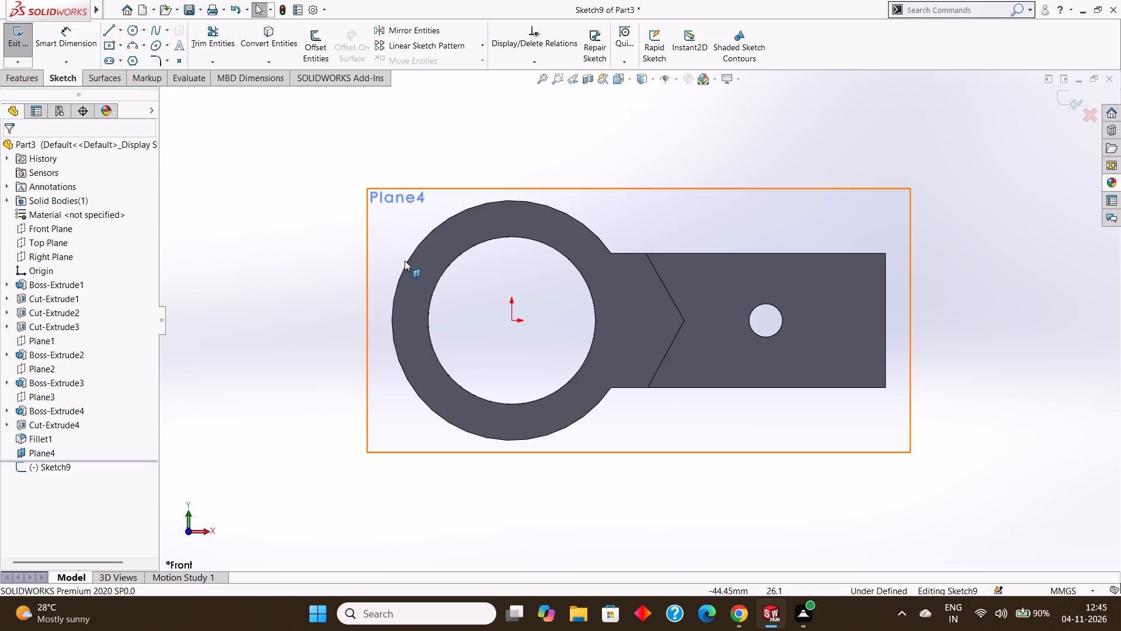
left_click(120, 30)
left_click(130, 57)
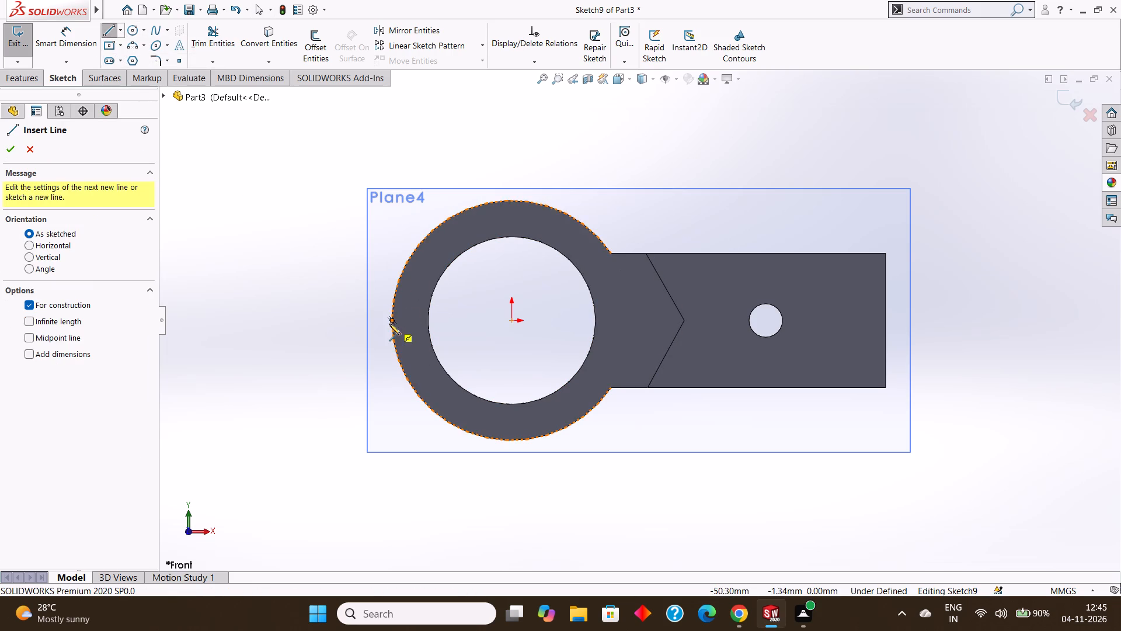
left_click(390, 320)
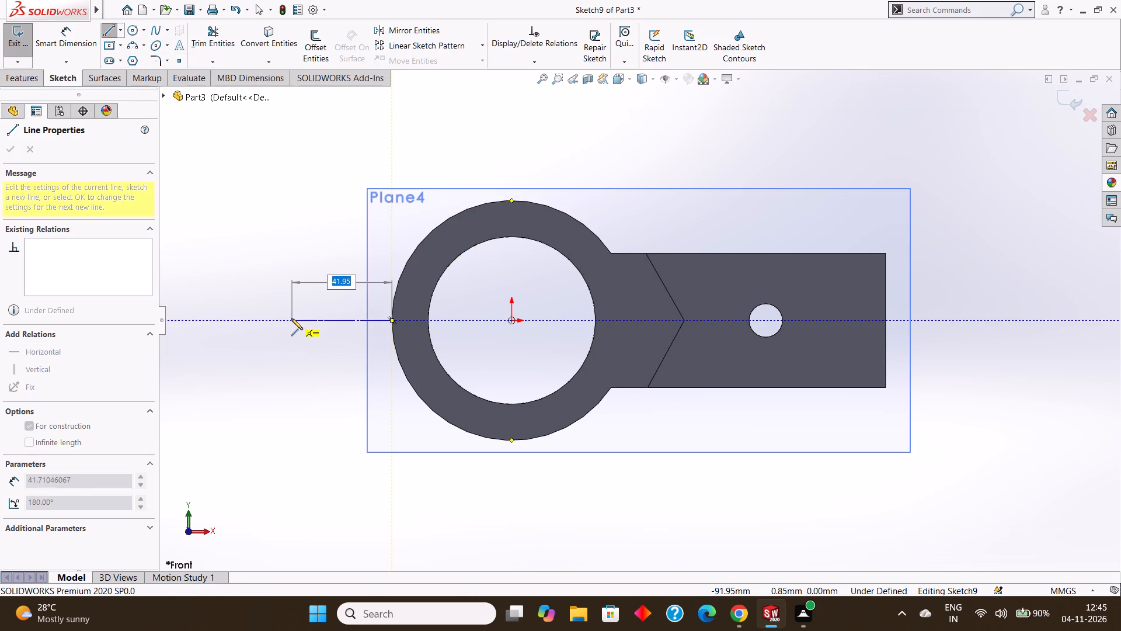
type("25")
key("Return")
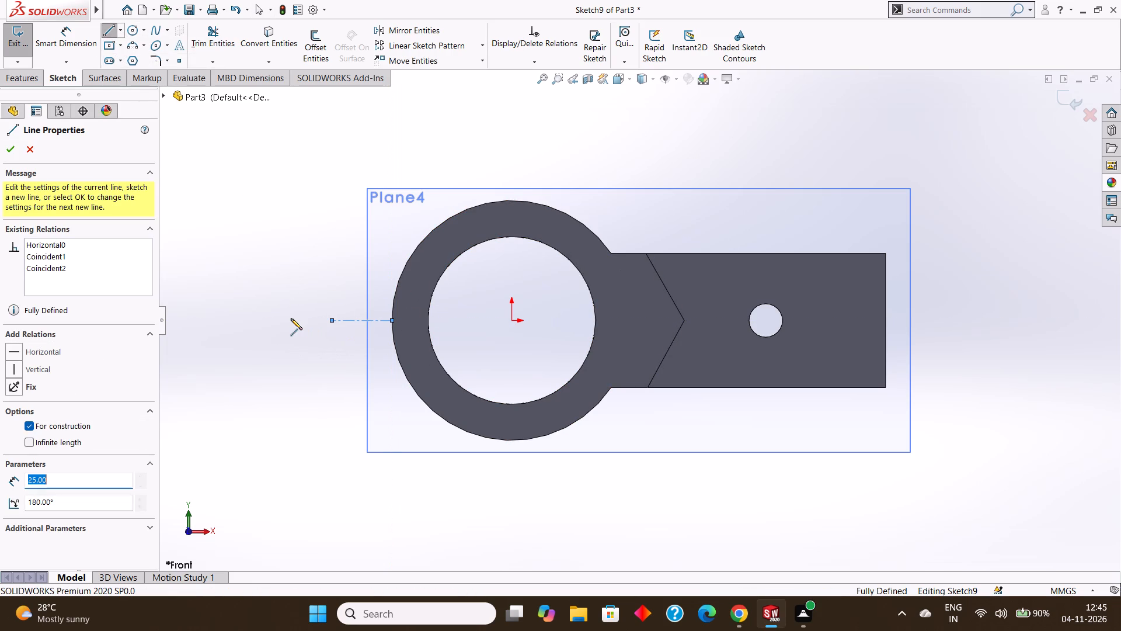
key("Escape")
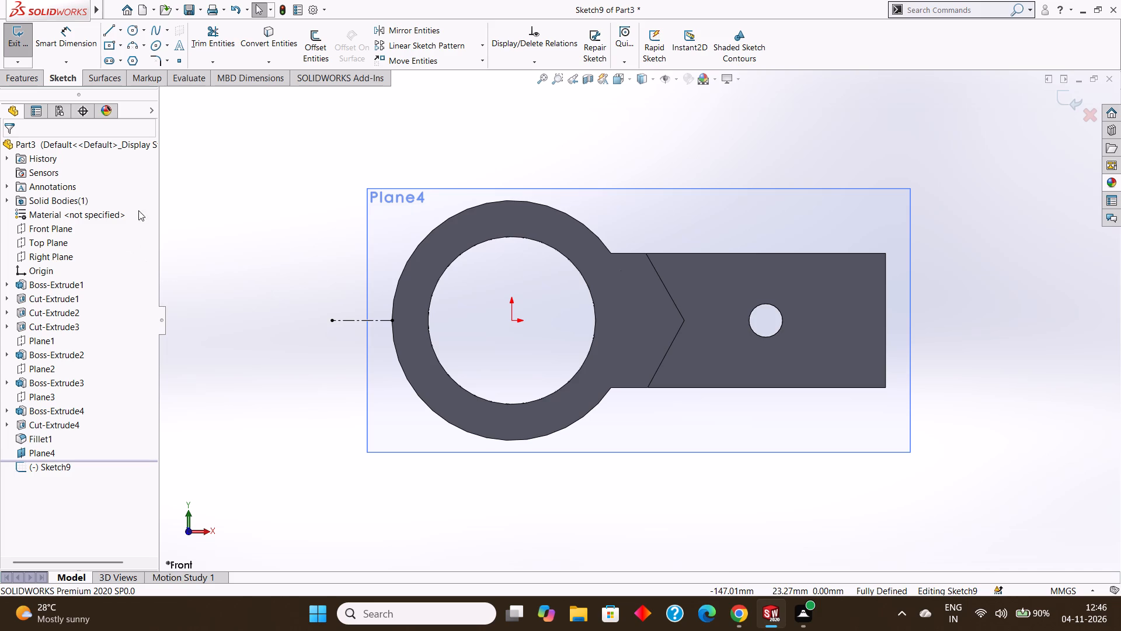
Sketch a circle of about 25 mm radius centred on the centerline's outer end, reaching the cylinder's outer edge.
left_click(131, 27)
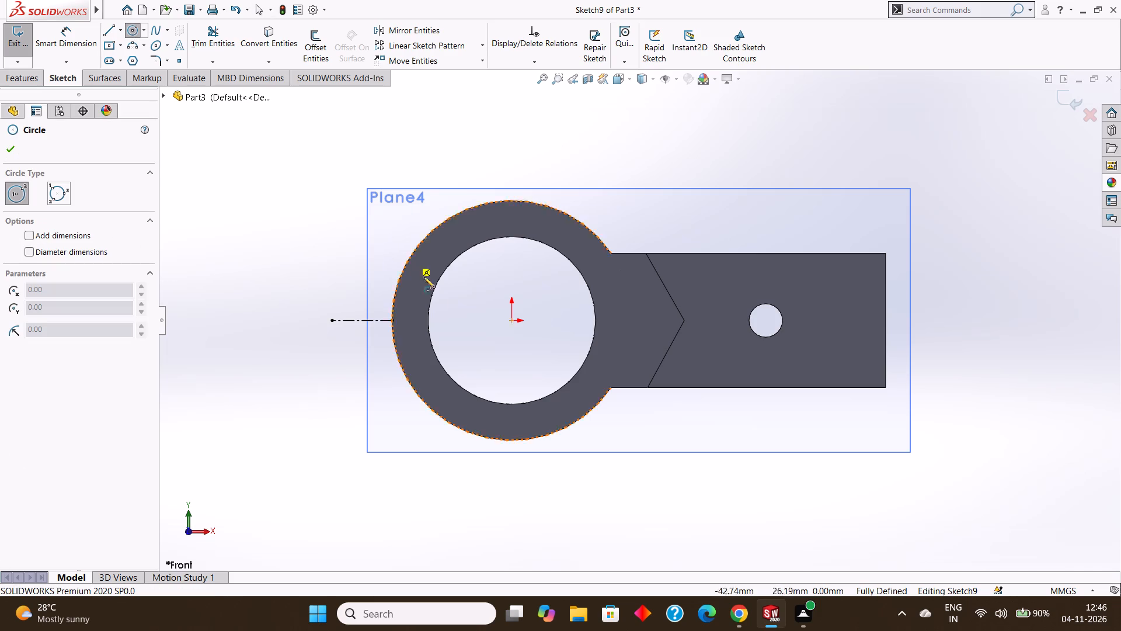
scroll(476, 376, "down", 1)
left_click_drag(308, 307, 351, 311)
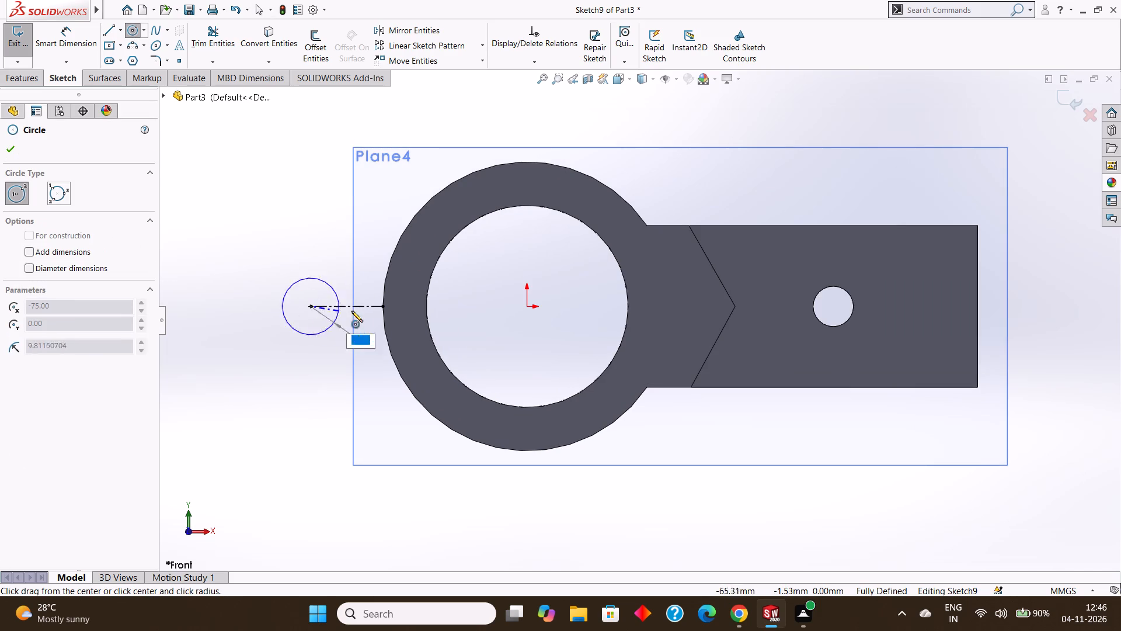
left_click_drag(351, 311, 385, 306)
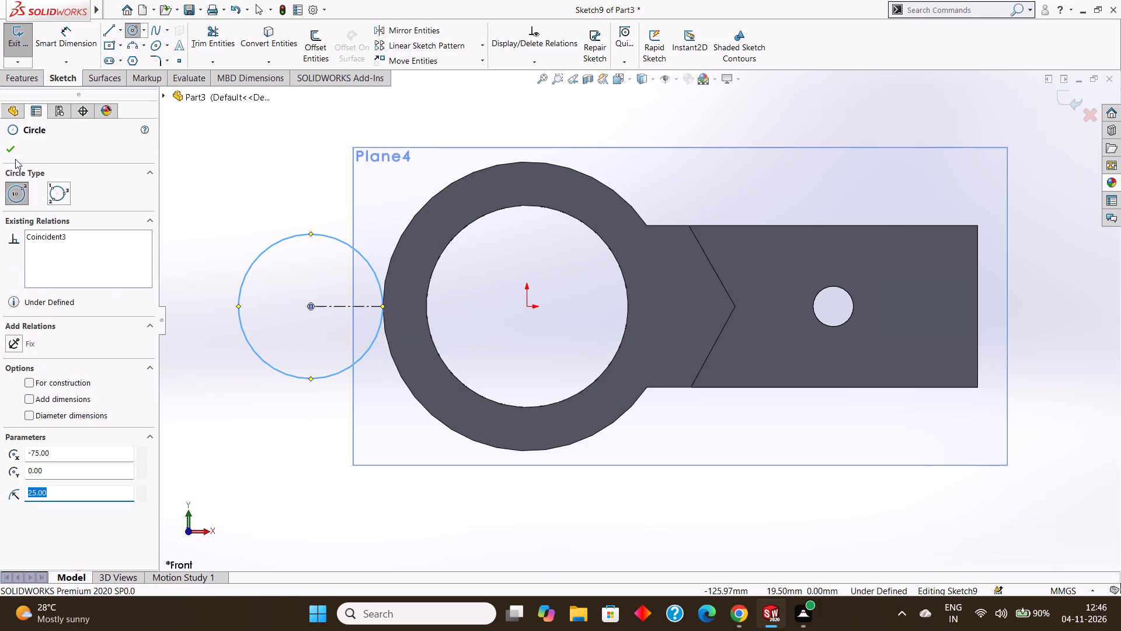
left_click(14, 152)
Dimension the circle beside the cylinder with a 50 mm diameter.
left_click(63, 42)
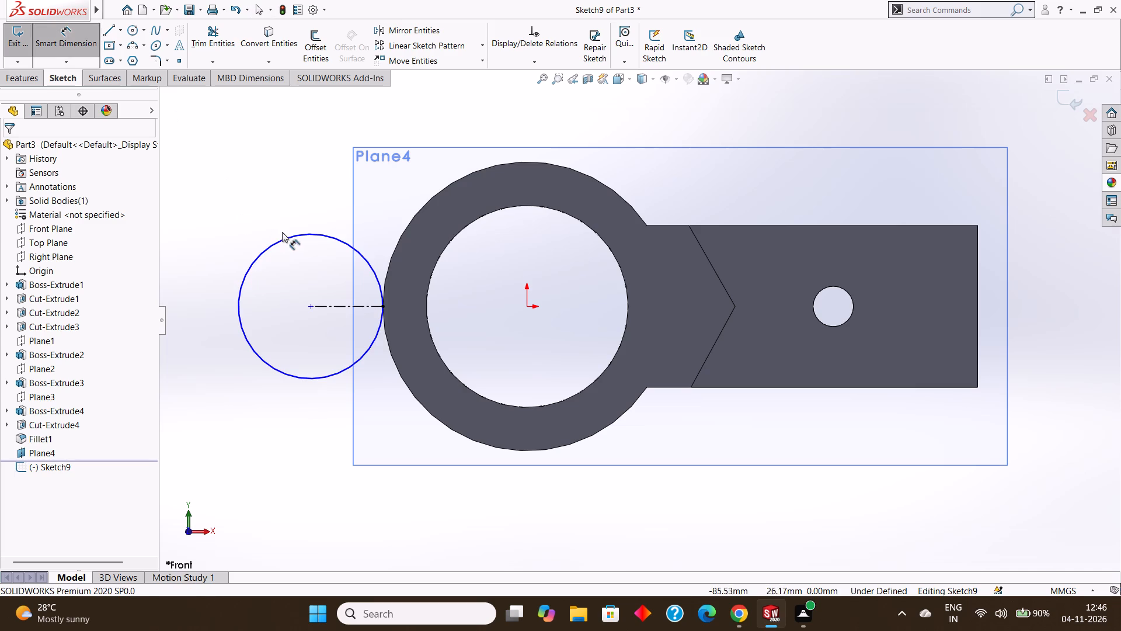
left_click_drag(288, 236, 288, 225)
left_click(307, 150)
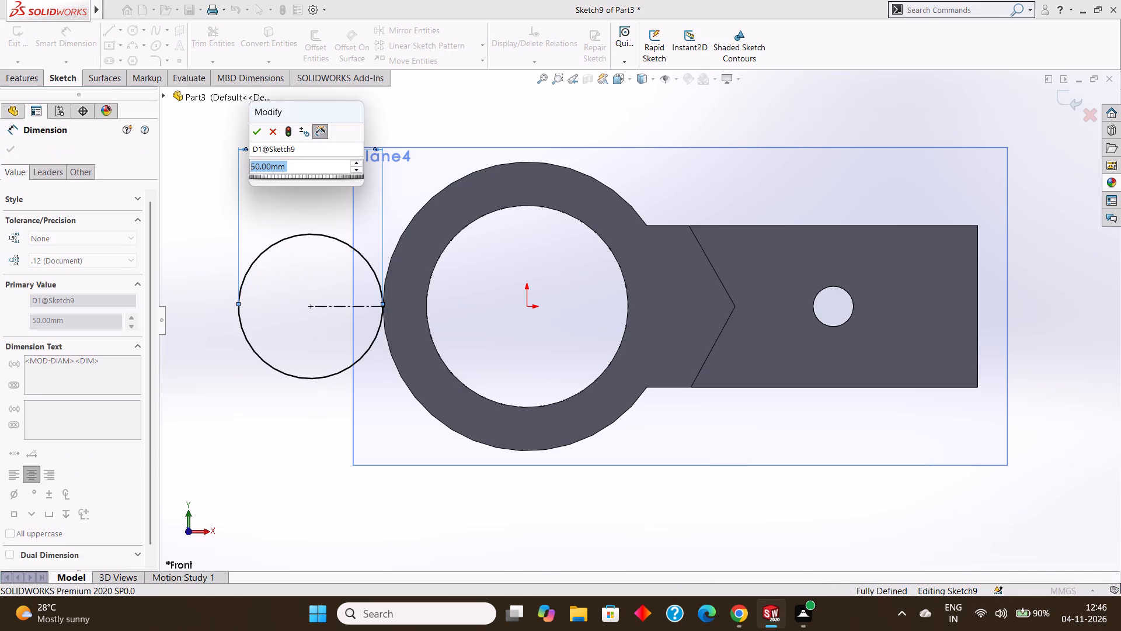
left_click(255, 131)
left_click(4, 145)
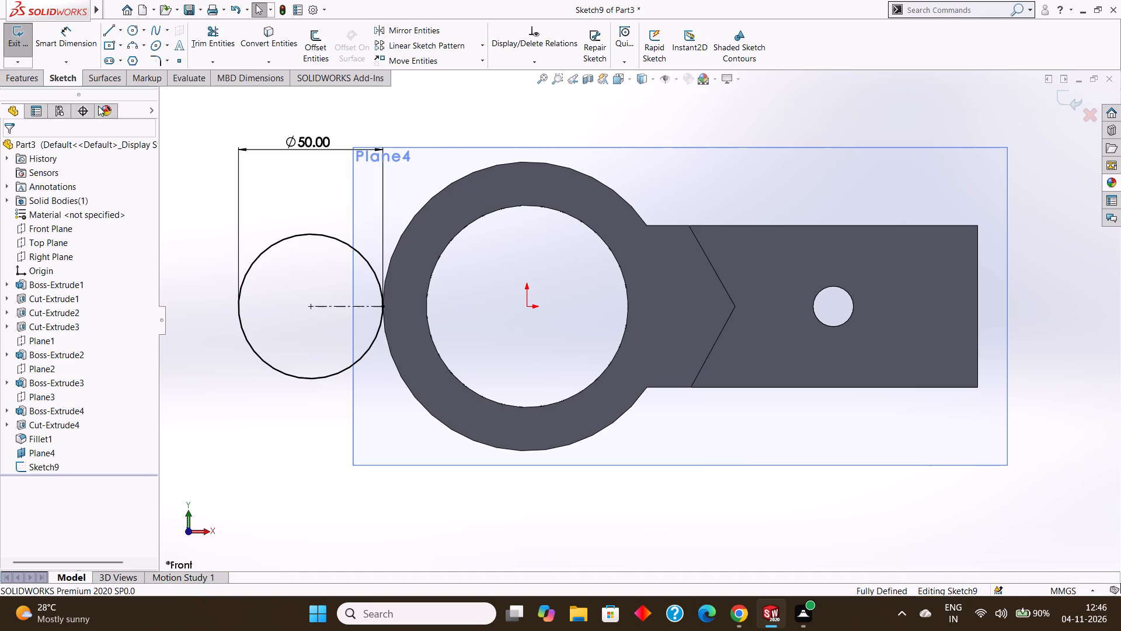
Sketch a concentric circle of 12.5 mm radius inside the 50 mm circle and dimension its diameter as 25 mm.
left_click(134, 32)
left_click_drag(312, 306, 327, 283)
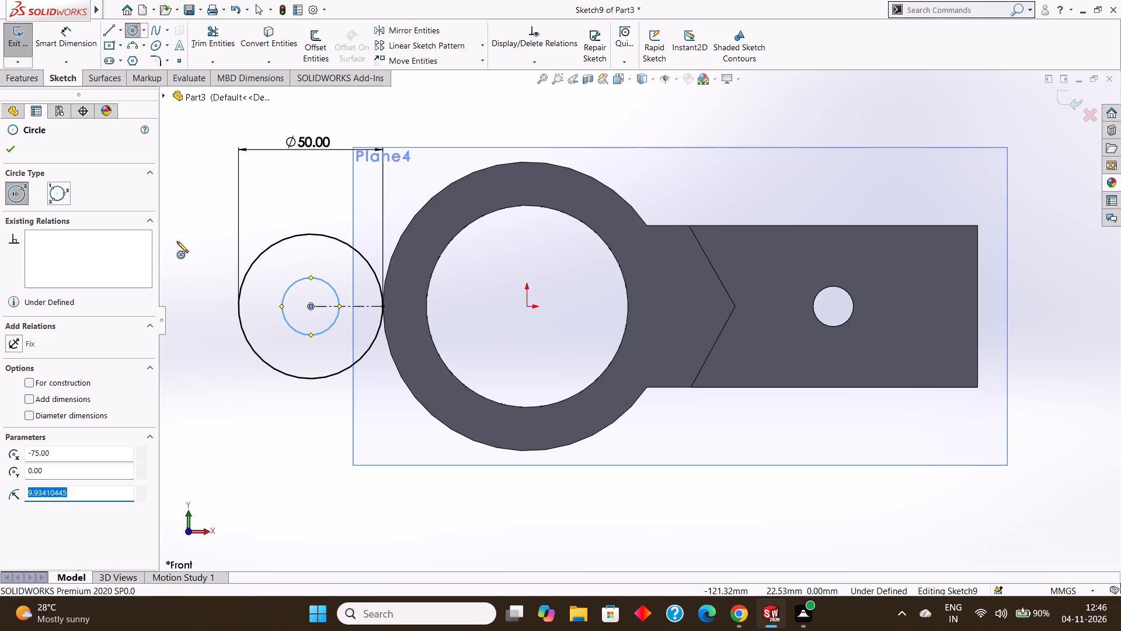
type("12.5")
key("Return")
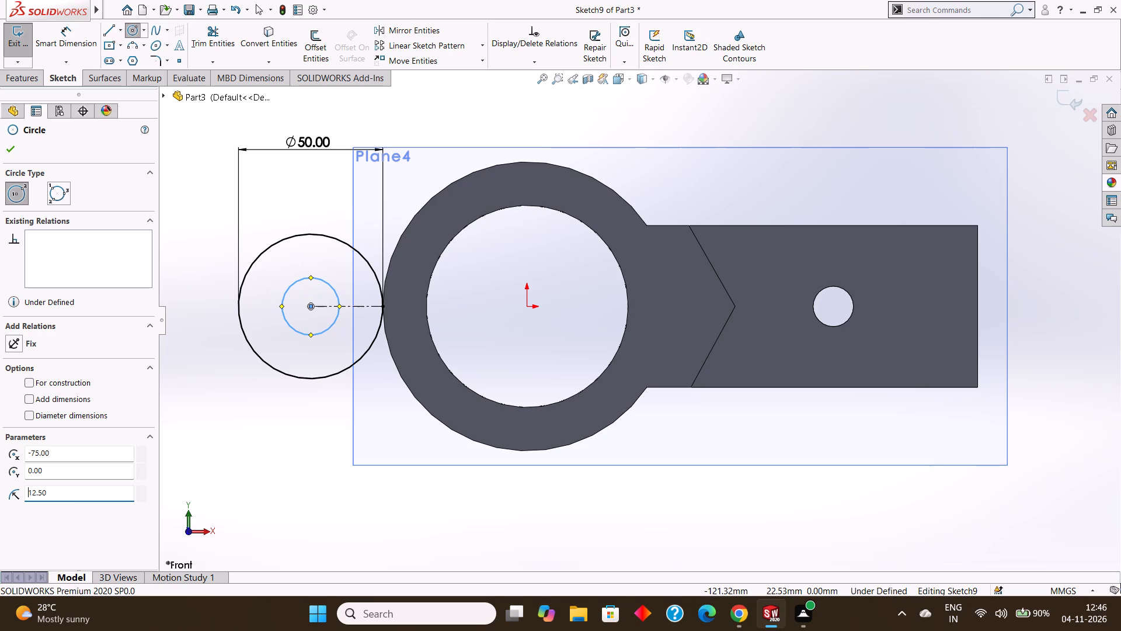
left_click(16, 145)
left_click(76, 40)
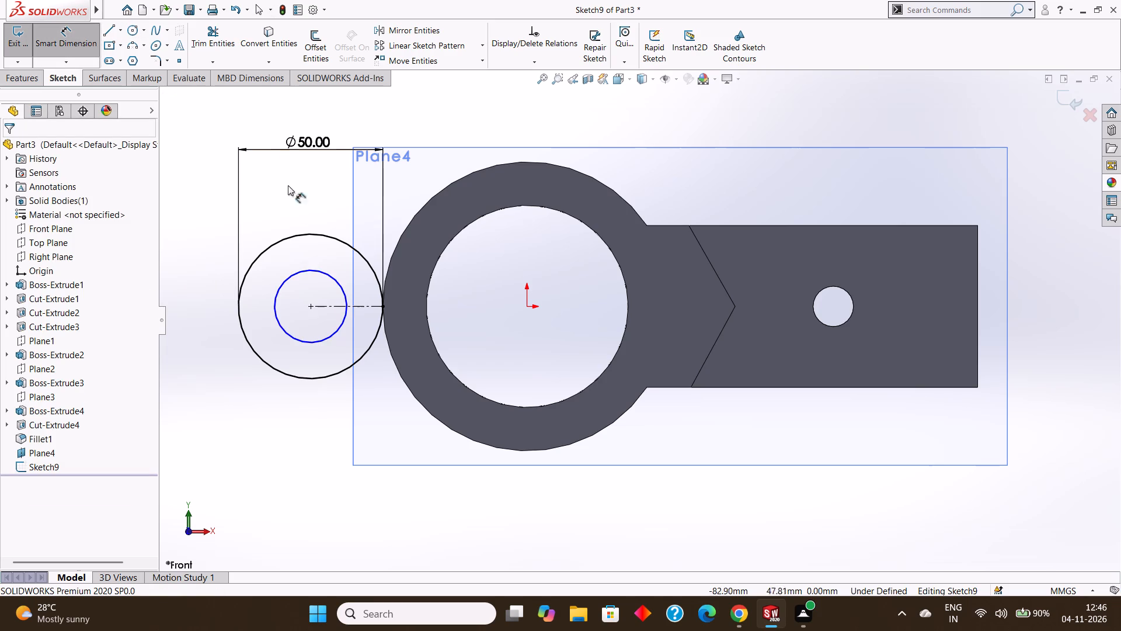
left_click_drag(314, 272, 312, 264)
left_click(293, 172)
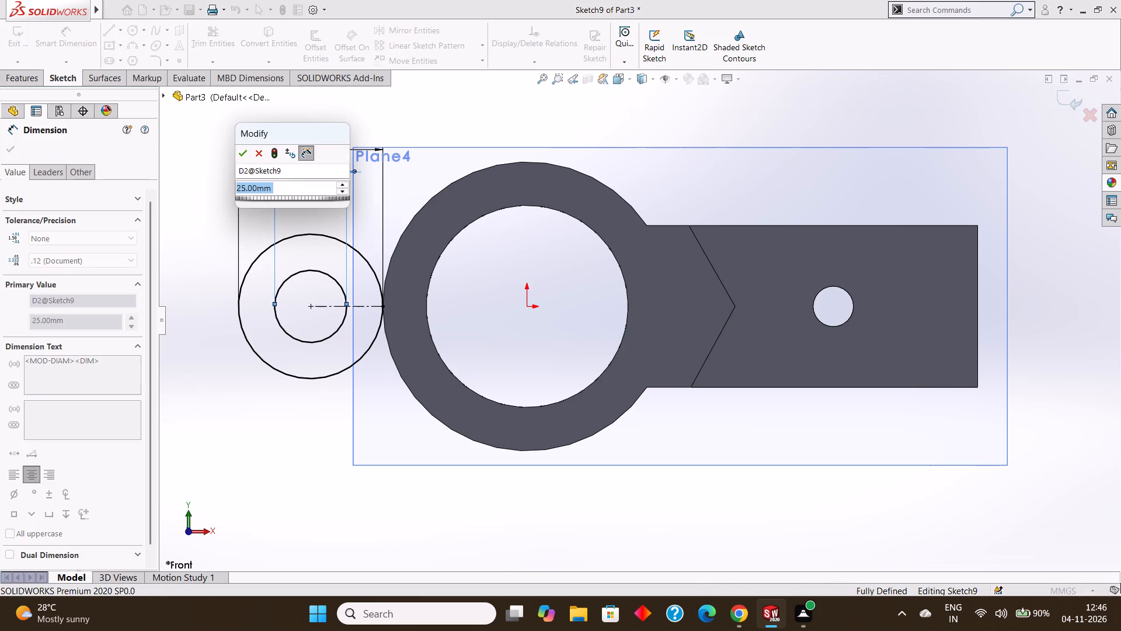
left_click(243, 157)
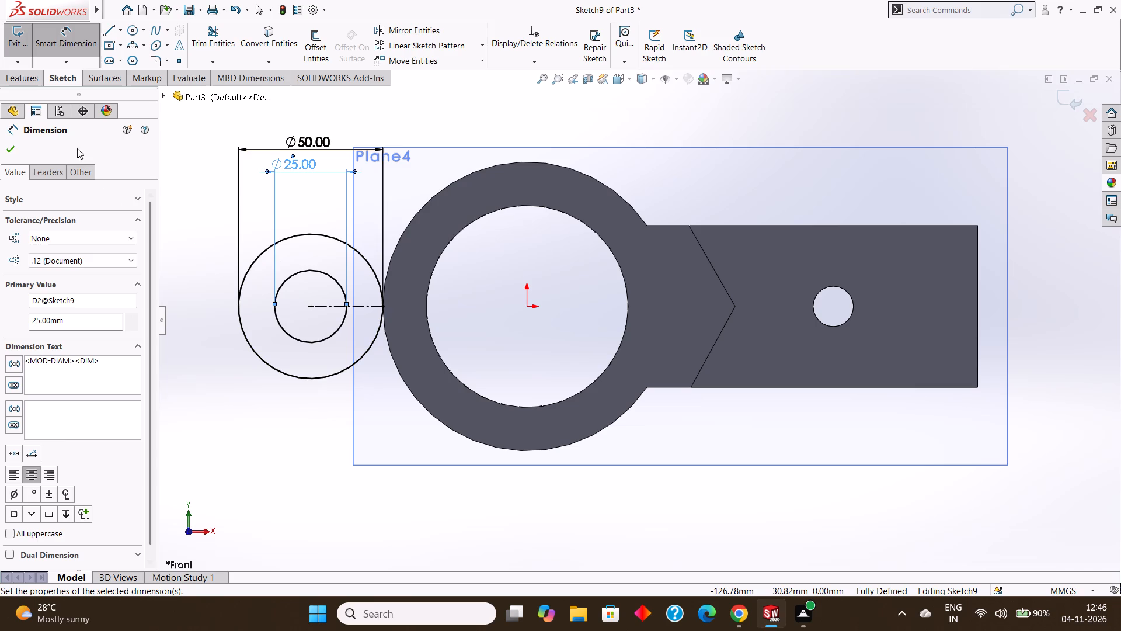
left_click(7, 149)
Sketch two horizontal lines from the 50 mm circle's top and bottom points to just inside the cylinder's outer edge.
left_click(107, 32)
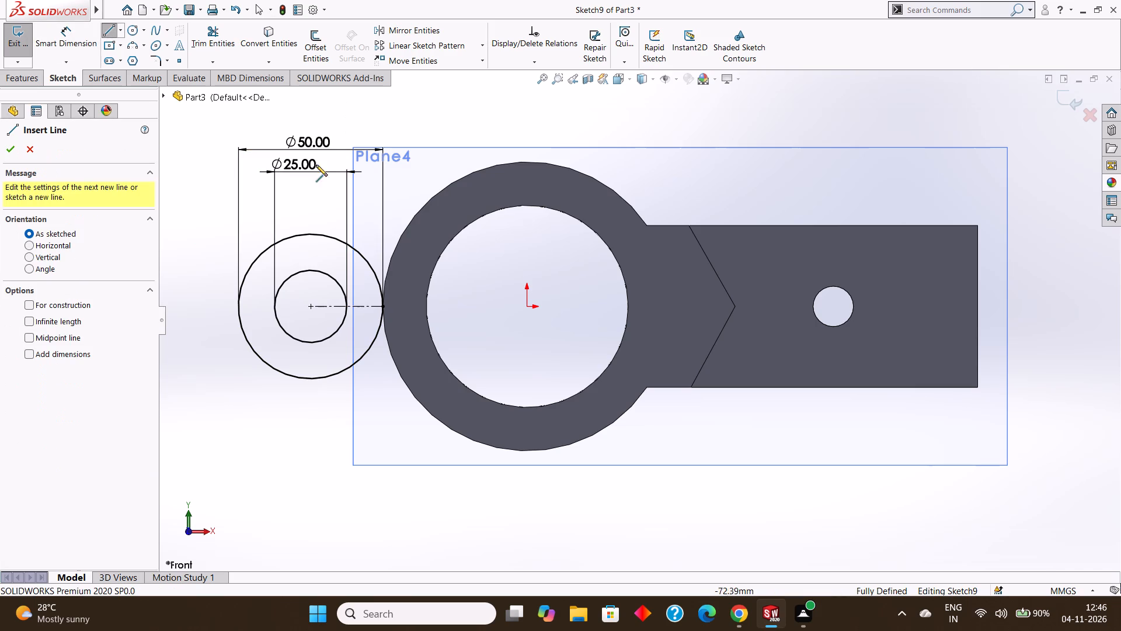
left_click(311, 235)
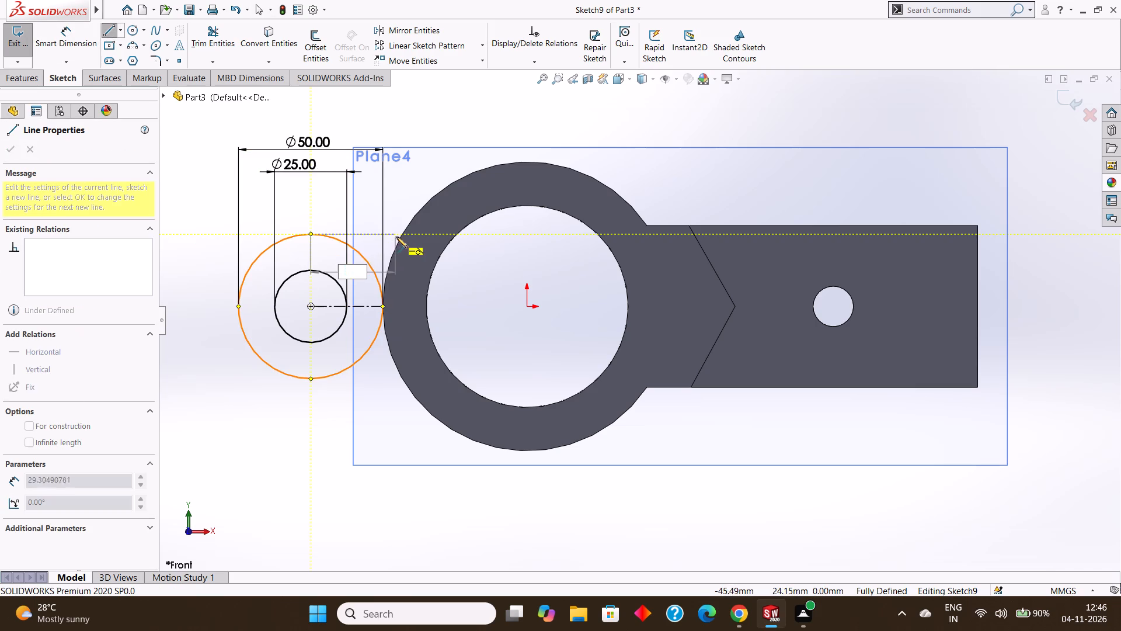
left_click(416, 237)
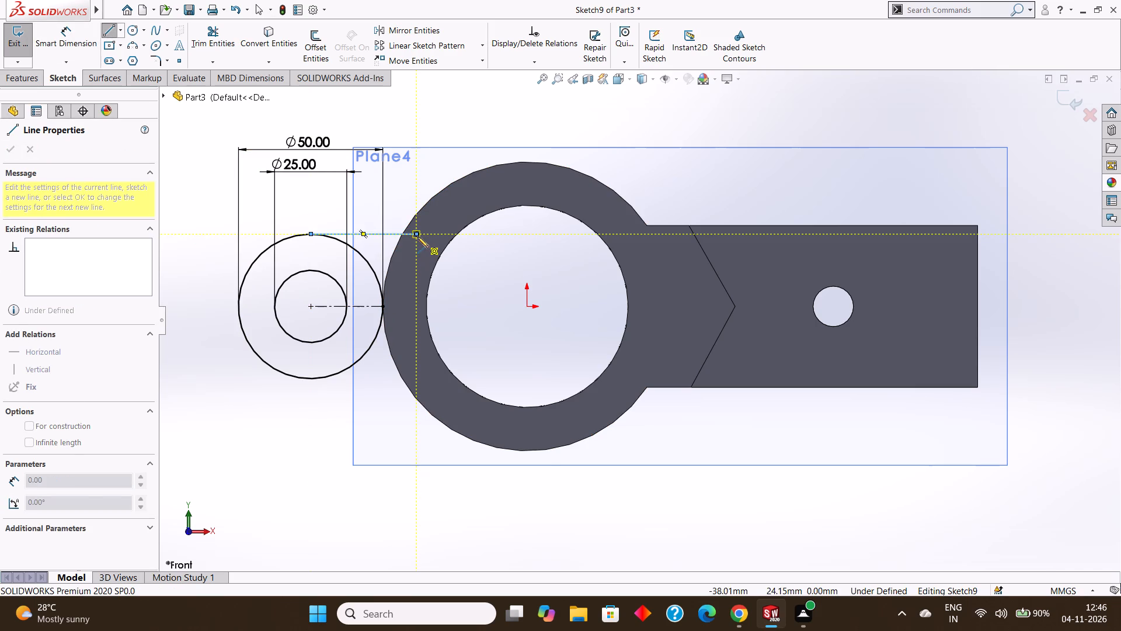
key("Escape")
left_click(113, 27)
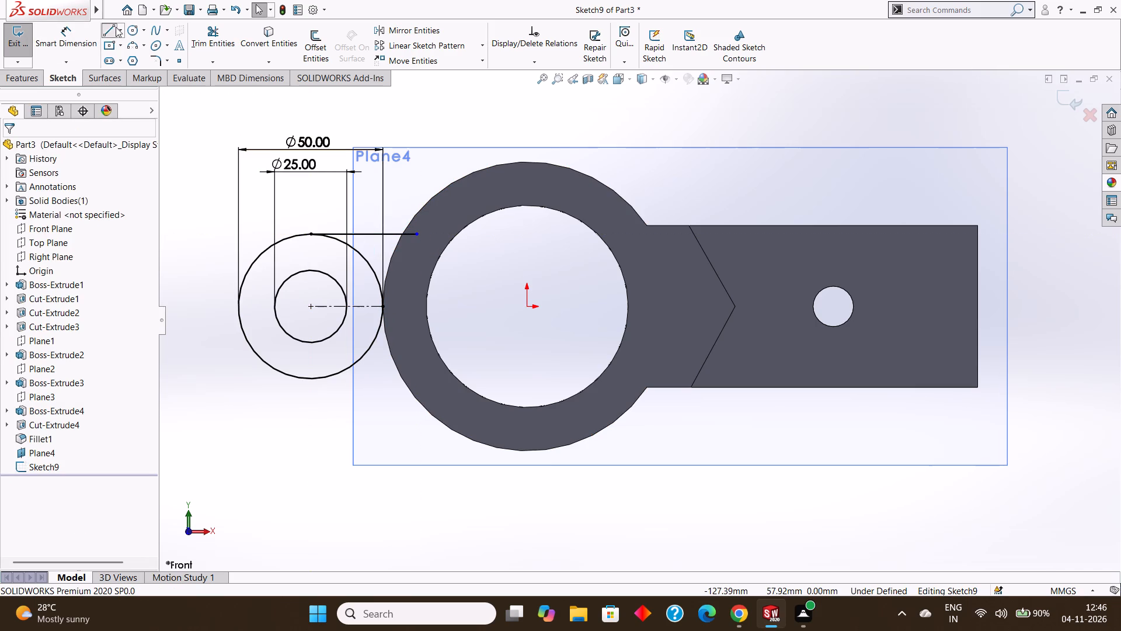
left_click(311, 376)
left_click(422, 376)
key("Escape")
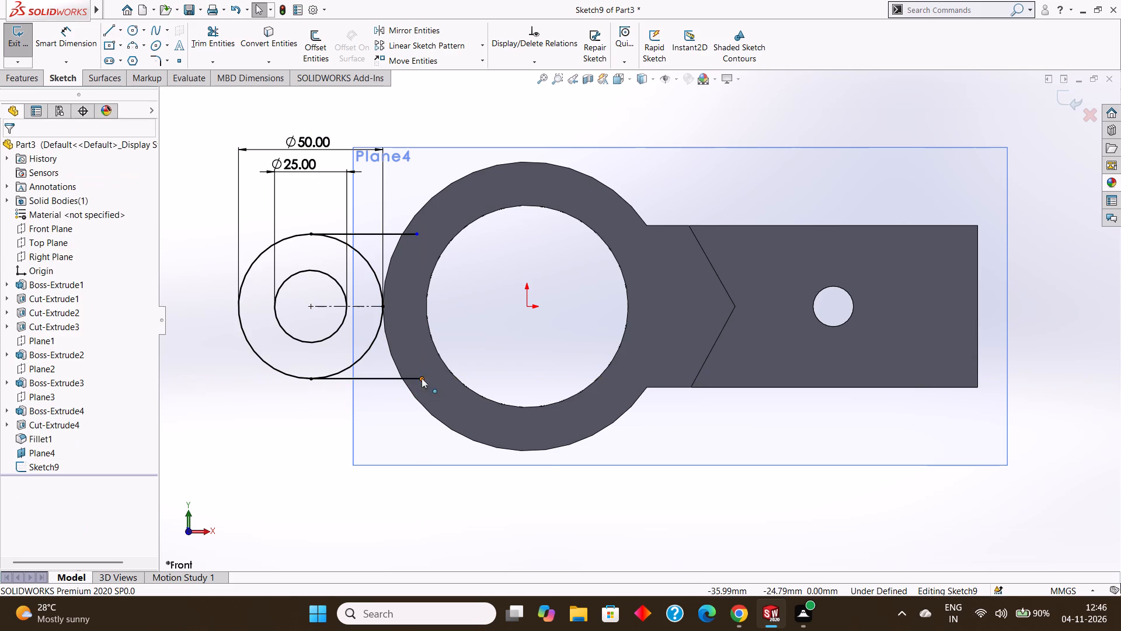
key("Escape")
Sketch a circle of 50 mm radius centred on the origin, matching the cylinder's outer edge.
left_click(130, 25)
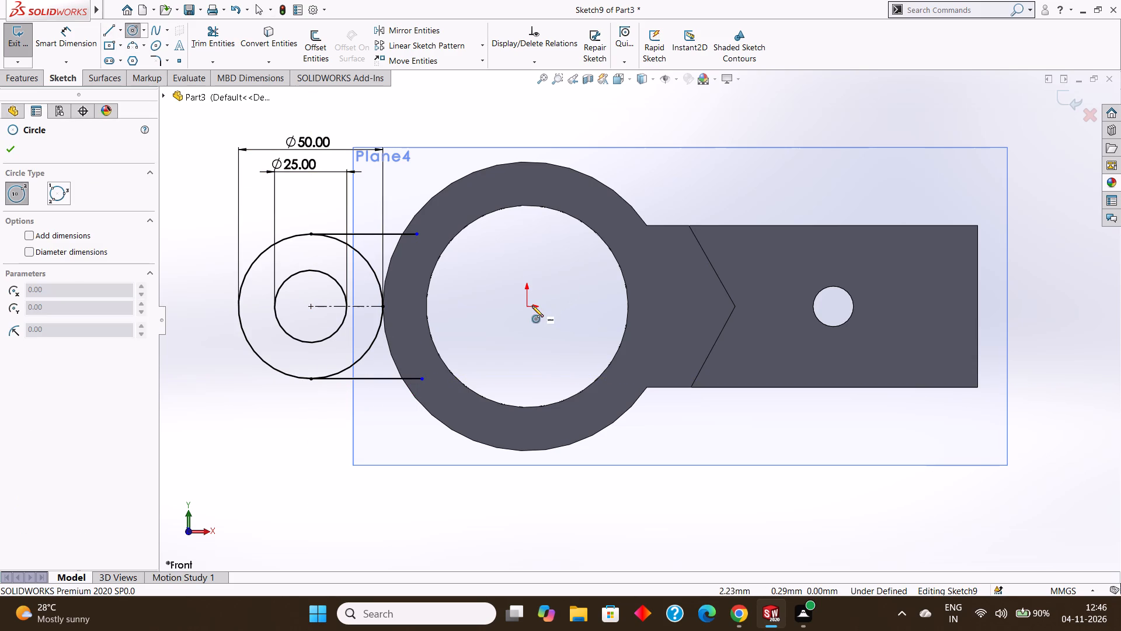
left_click_drag(530, 304, 596, 178)
key("Escape")
key("Escape")
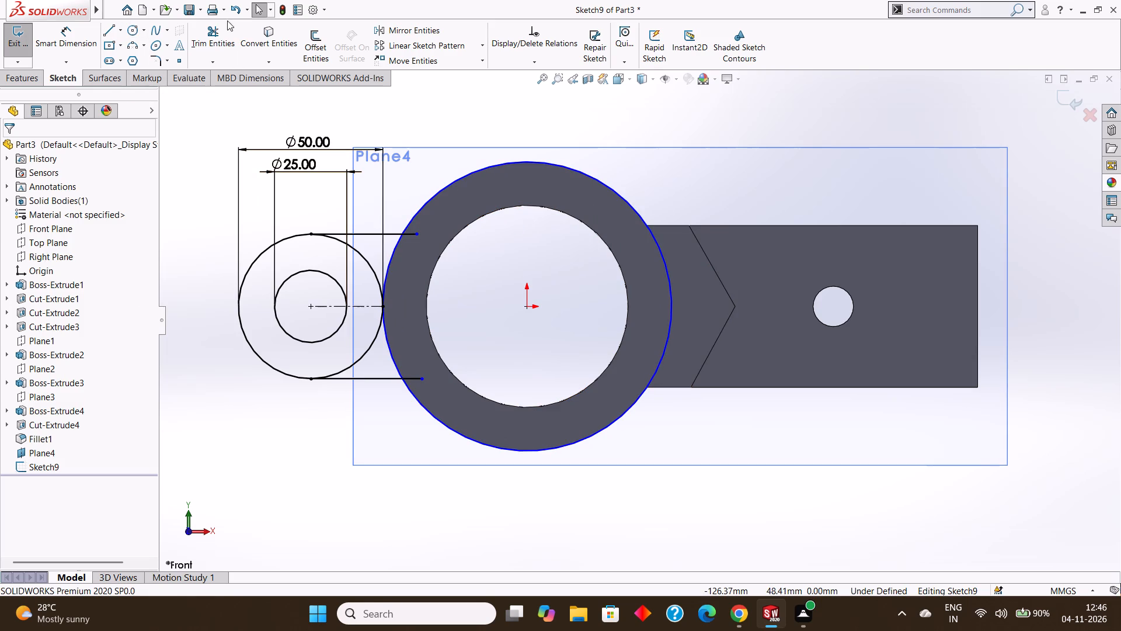
Trim the two lines' ends inside the cylinder's outline and reduce the large circle to the arc between them.
left_click(204, 31)
scroll(460, 242, "down", 2)
left_click(413, 238)
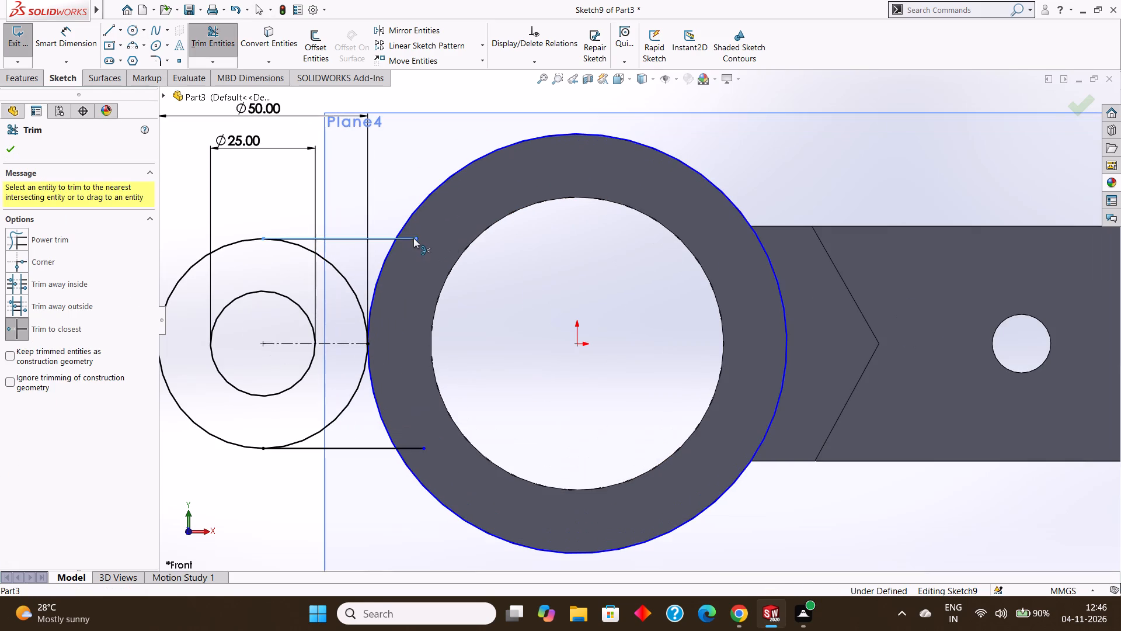
left_click(413, 450)
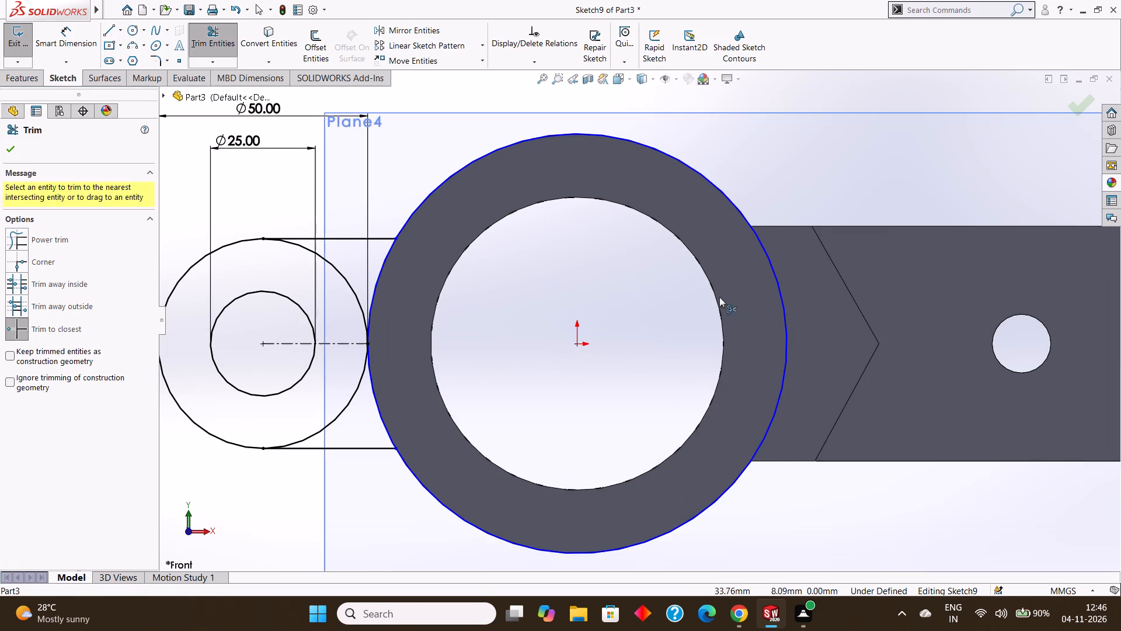
key("Escape")
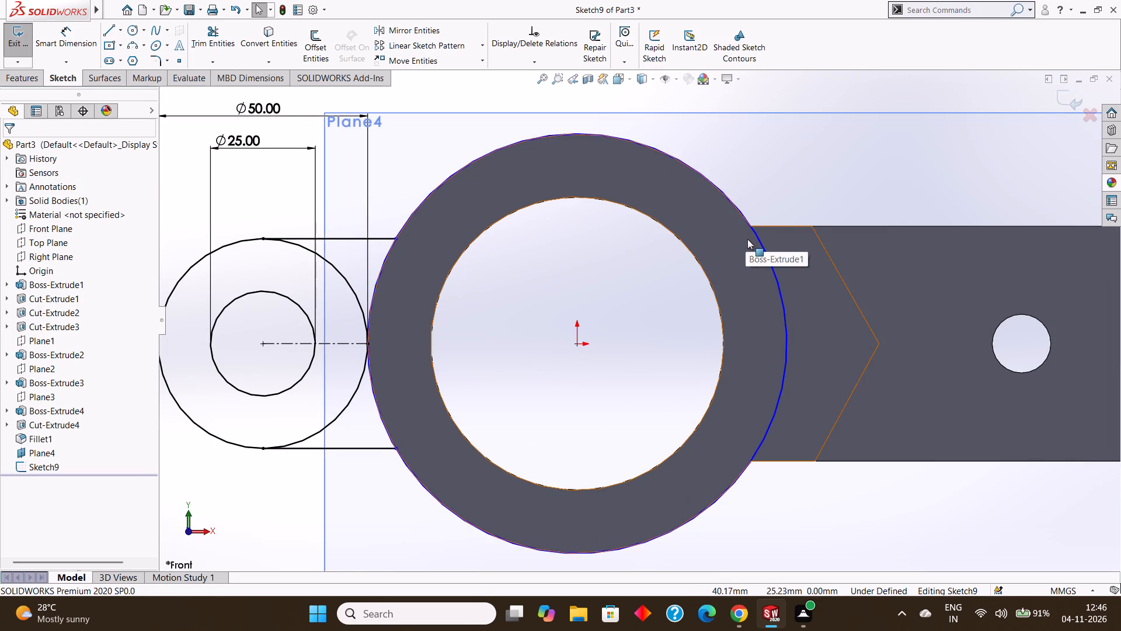
left_click(210, 34)
left_click(517, 141)
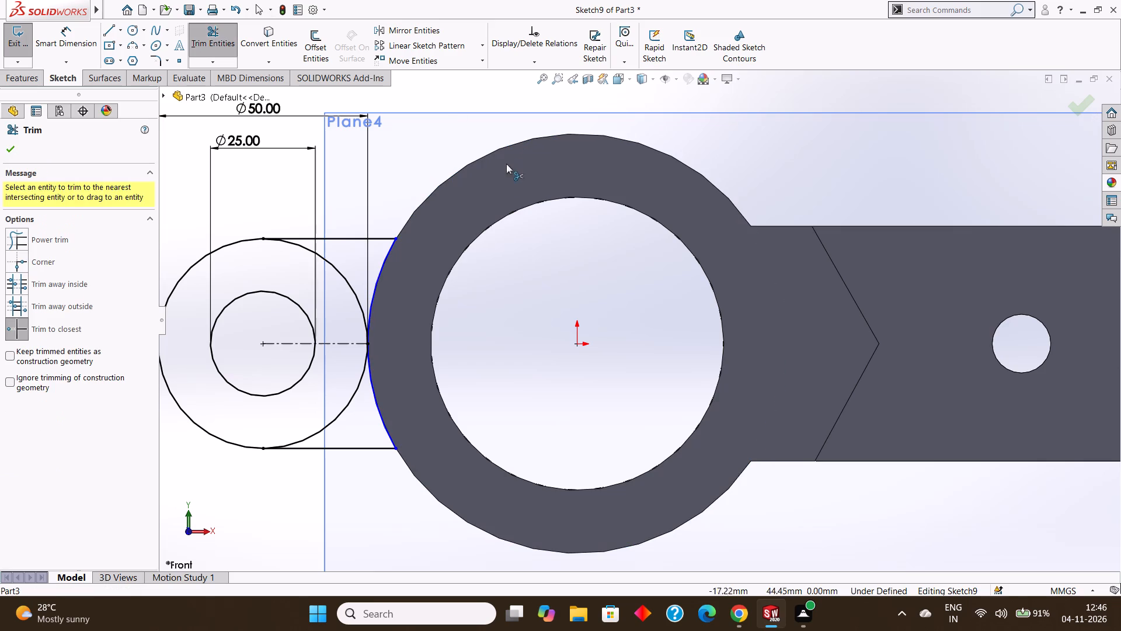
Dimension the arc on the cylinder's outer edge with a 50 mm radius.
left_click(85, 41)
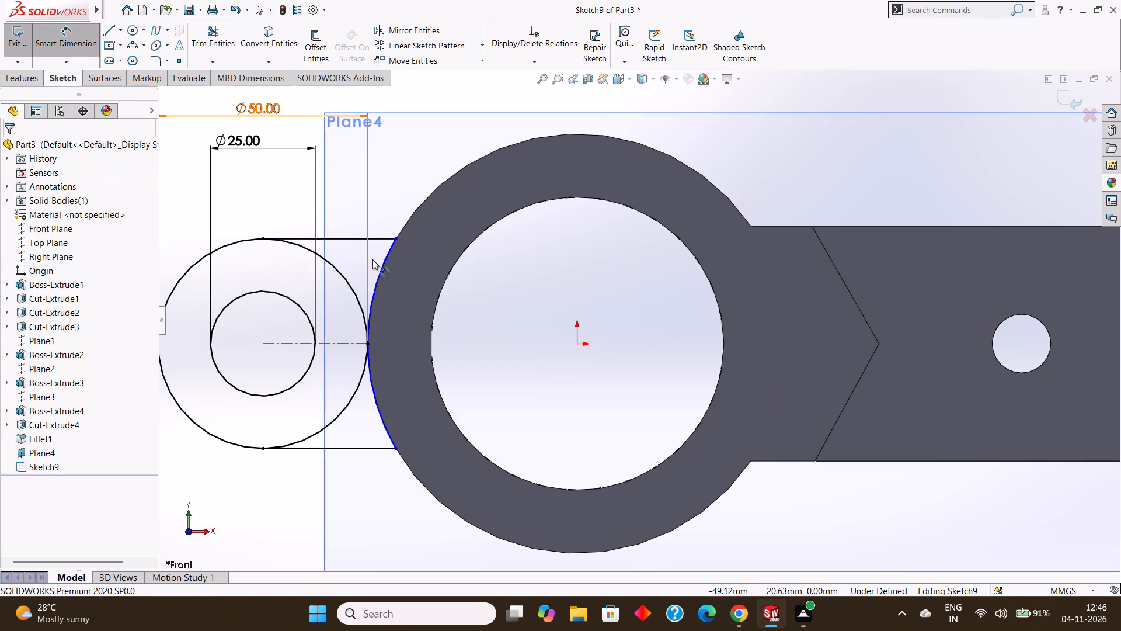
left_click(381, 264)
left_click(501, 324)
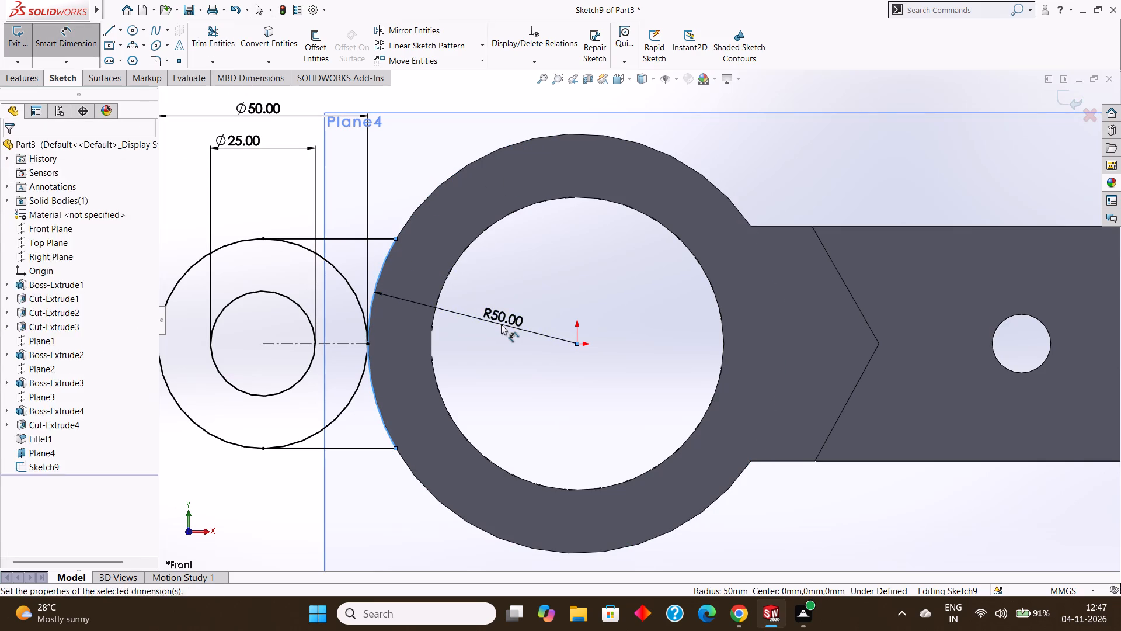
left_click(450, 308)
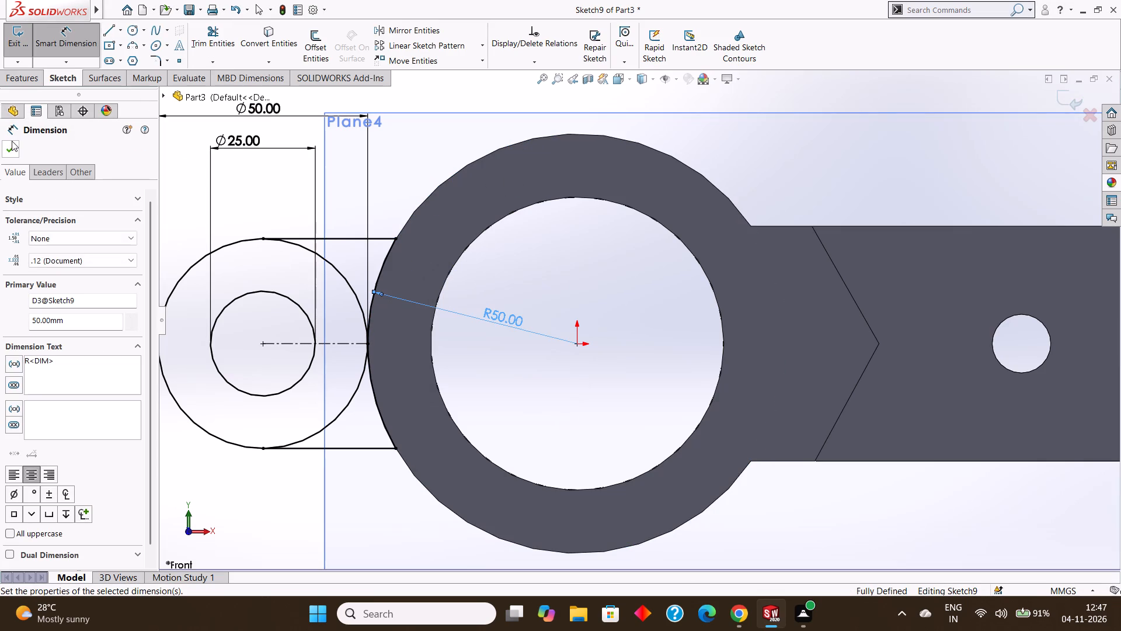
left_click(12, 145)
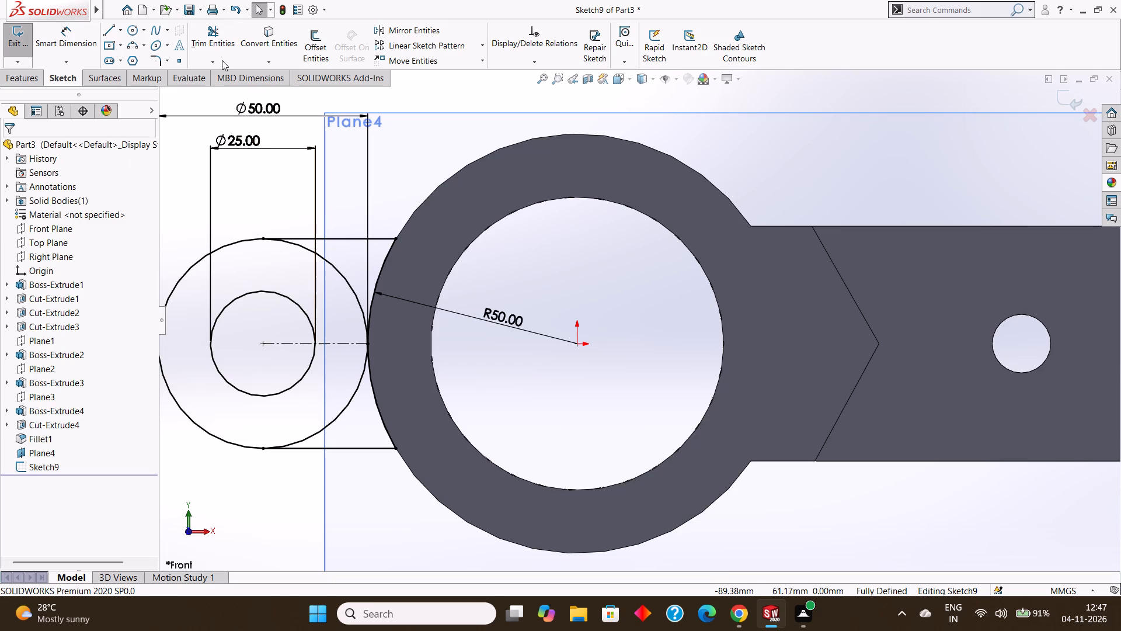
Trim away the half of the 50 mm circle facing the cylinder, leaving a rounded lug outline.
left_click(215, 41)
left_click(335, 263)
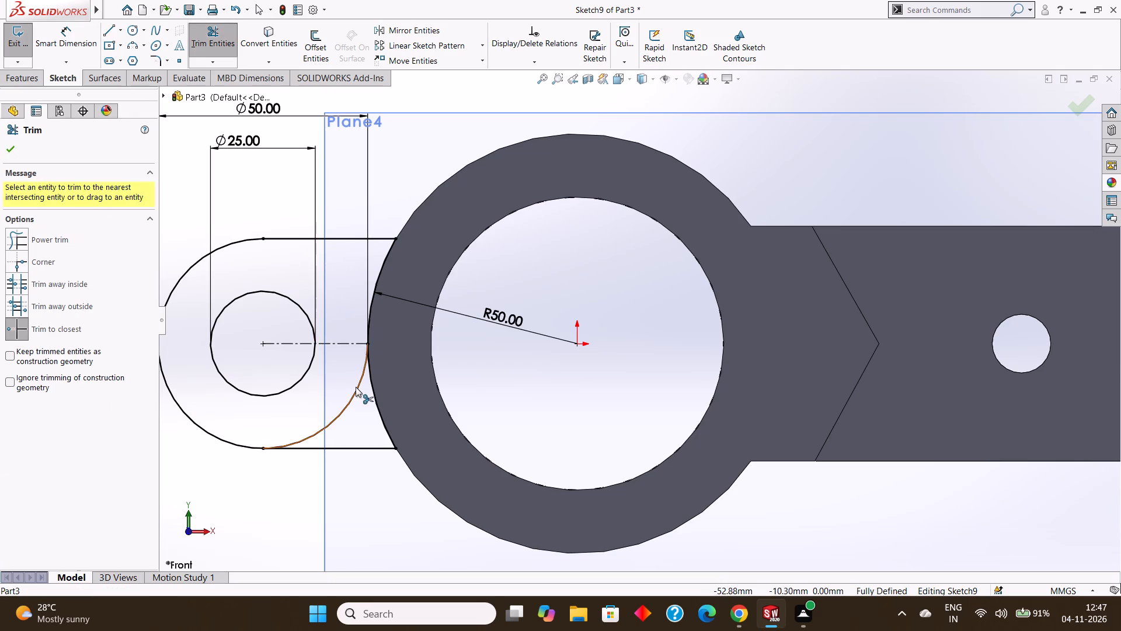
left_click(356, 389)
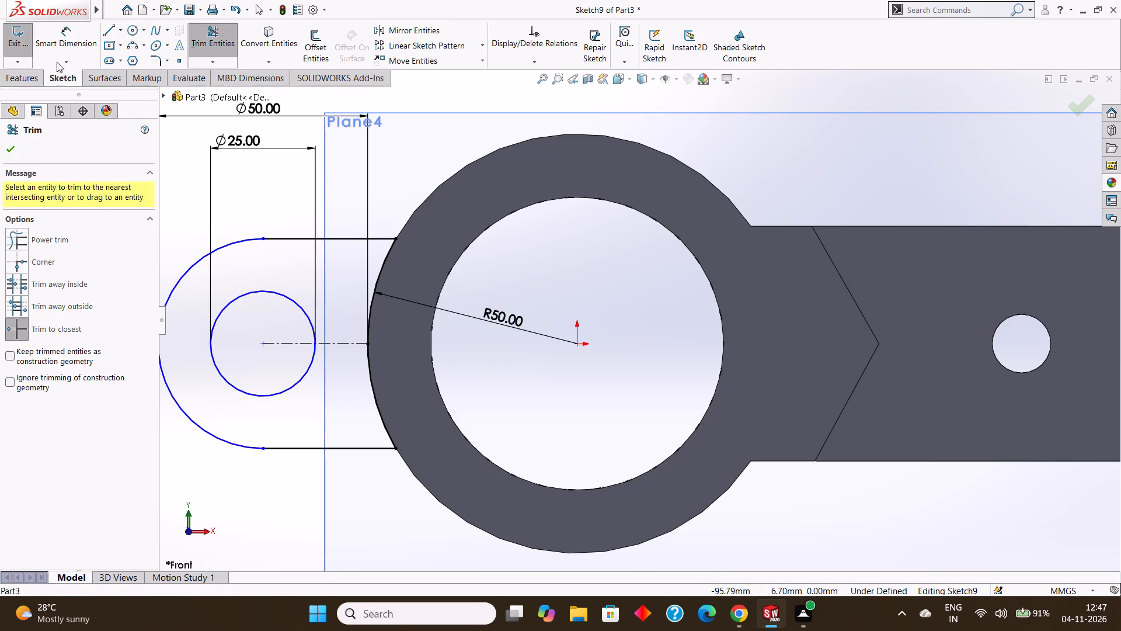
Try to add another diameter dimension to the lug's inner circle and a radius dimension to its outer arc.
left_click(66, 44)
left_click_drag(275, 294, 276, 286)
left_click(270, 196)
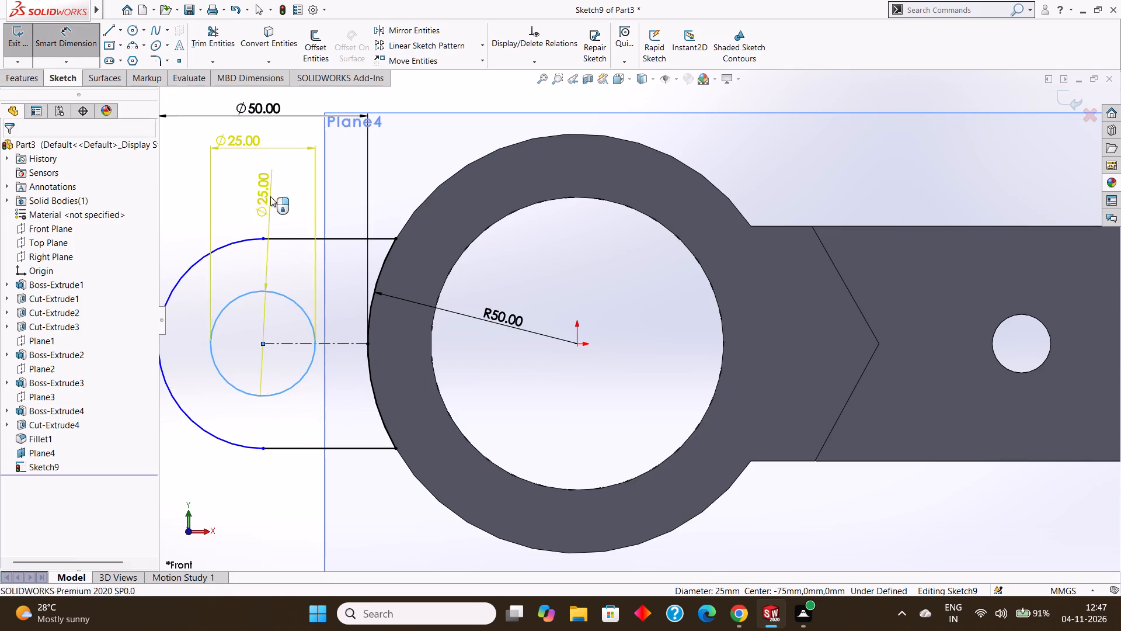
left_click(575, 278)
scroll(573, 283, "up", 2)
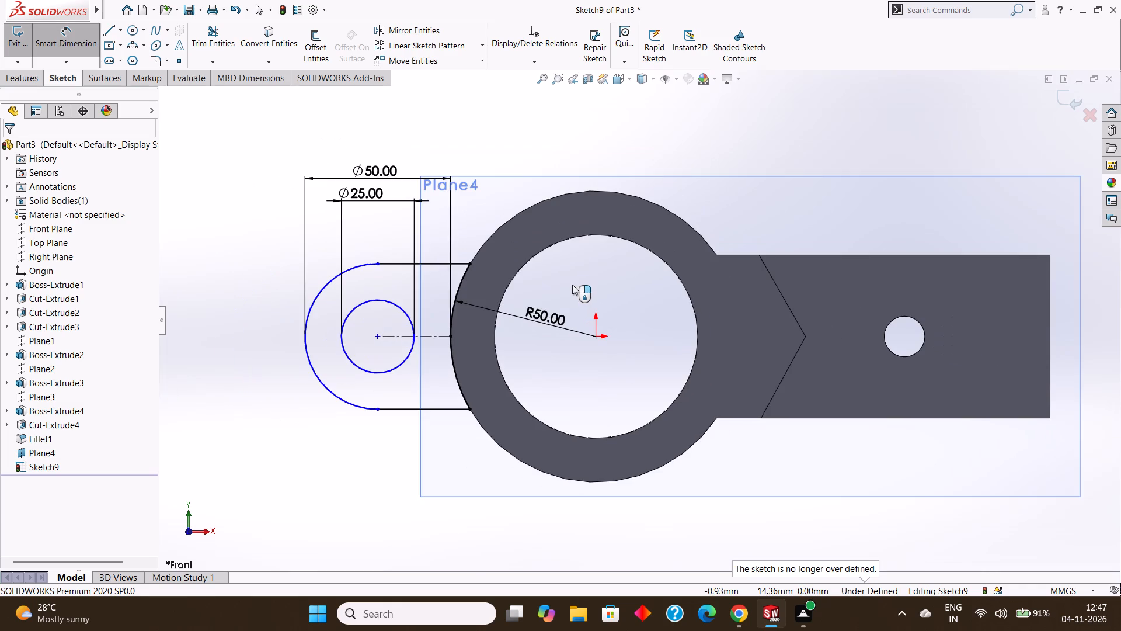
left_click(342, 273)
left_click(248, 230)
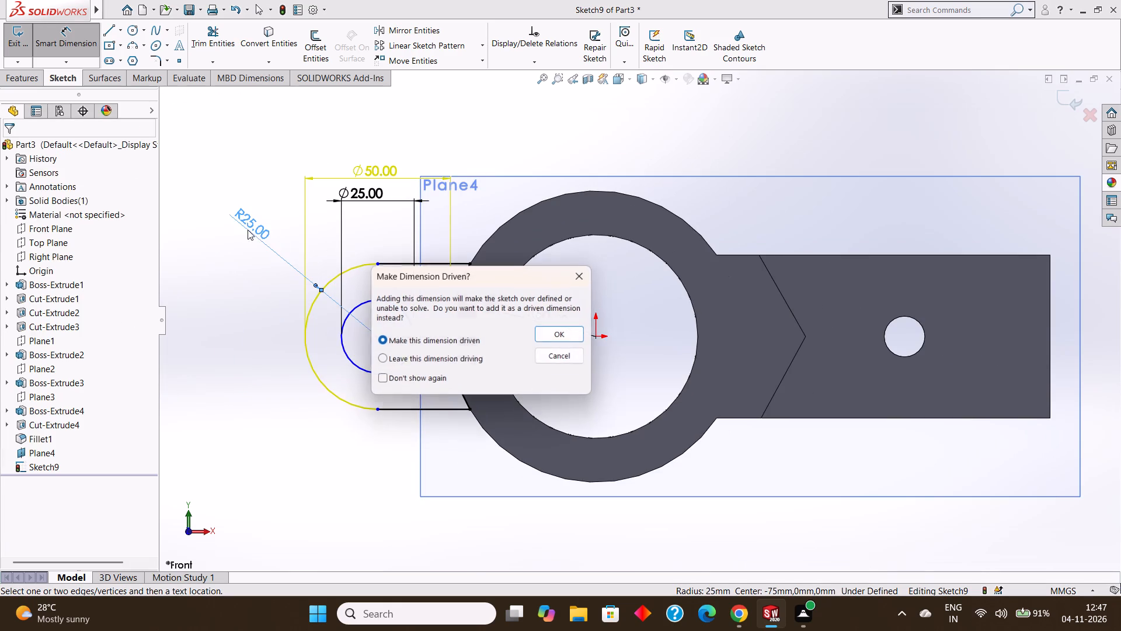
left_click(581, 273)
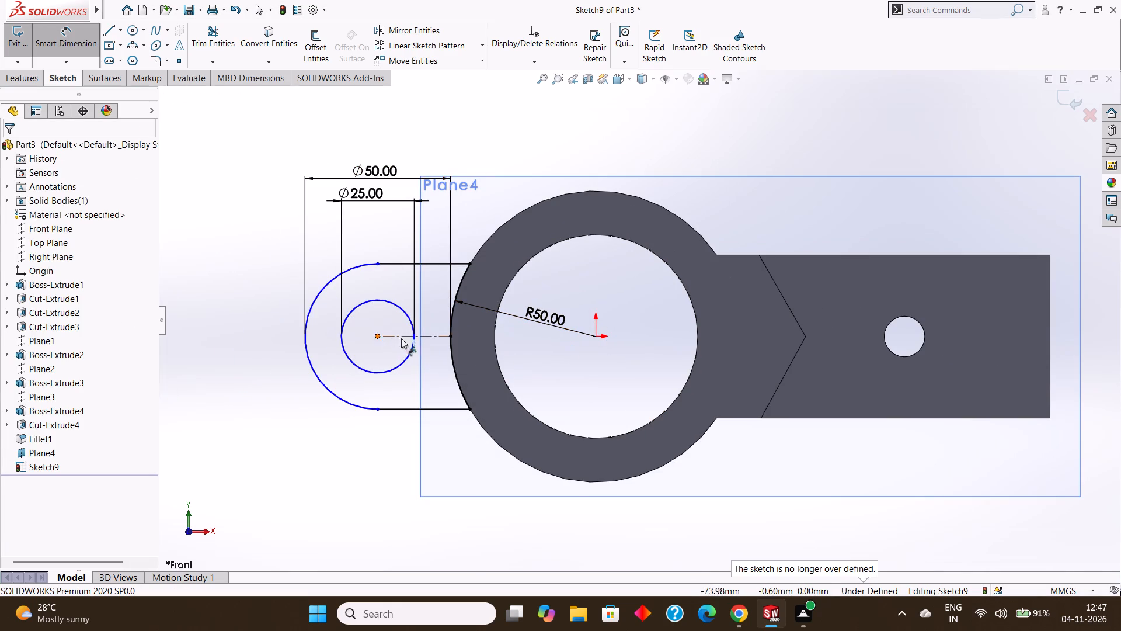
Dimension the lug's horizontal centerline as 25 mm long.
left_click(431, 335)
left_click(433, 374)
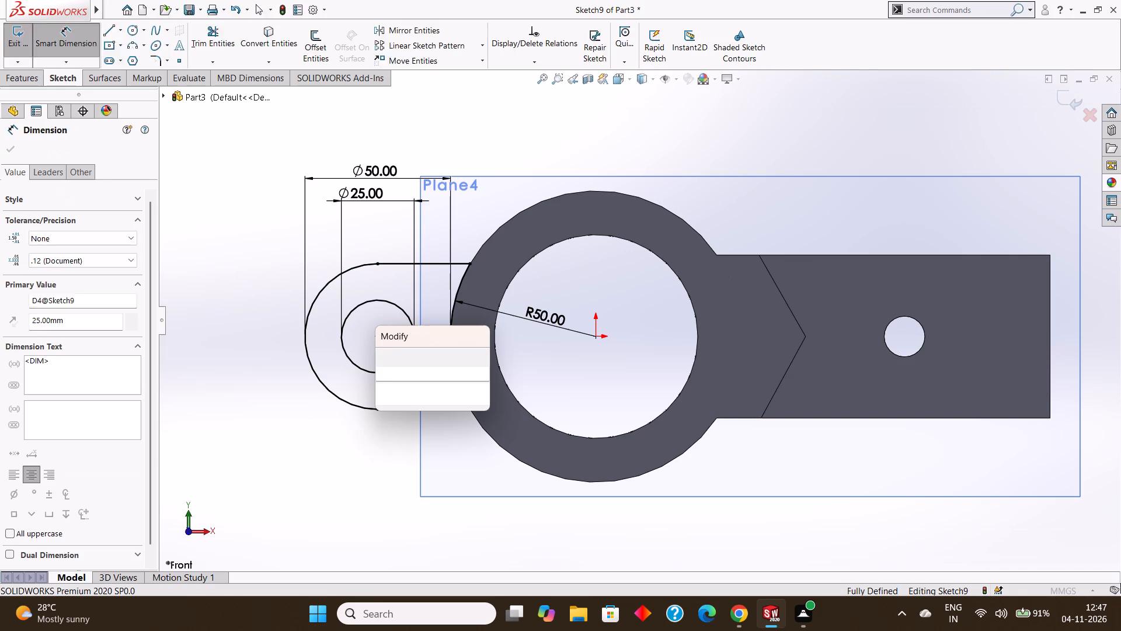
left_click(388, 356)
left_click(16, 151)
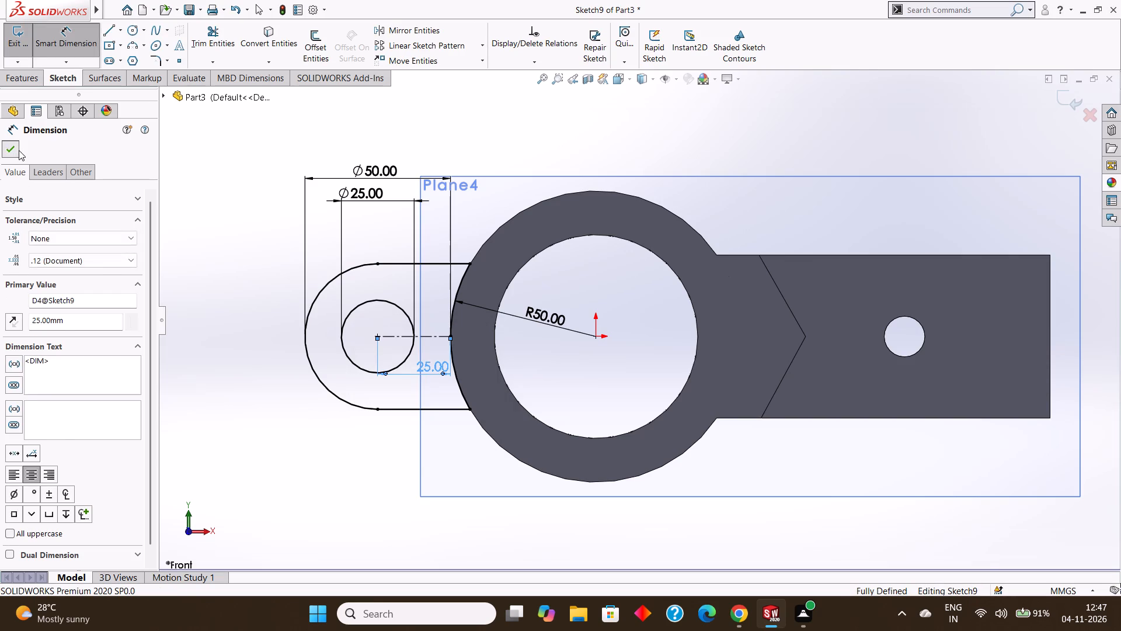
Extrude the lug profile with its 25 mm hole 50 mm along the cylinder as a blind boss, merged with the body.
left_click(22, 85)
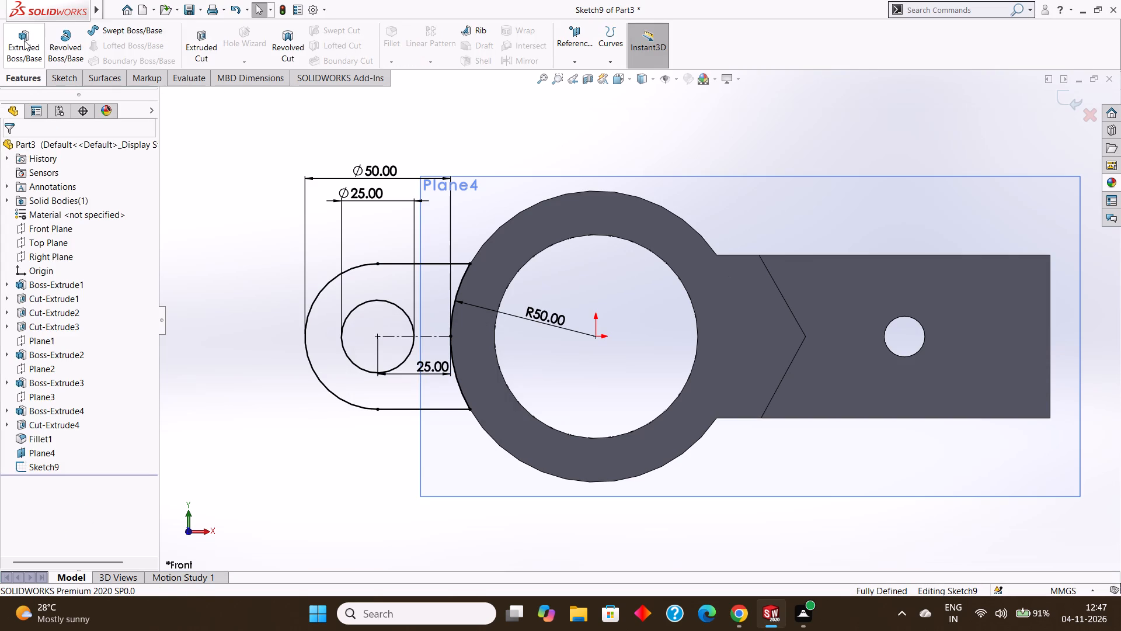
left_click(25, 40)
middle_click_drag(355, 313, 397, 202)
left_click(74, 281)
left_click_drag(119, 284, 26, 282)
type("50")
key("Return")
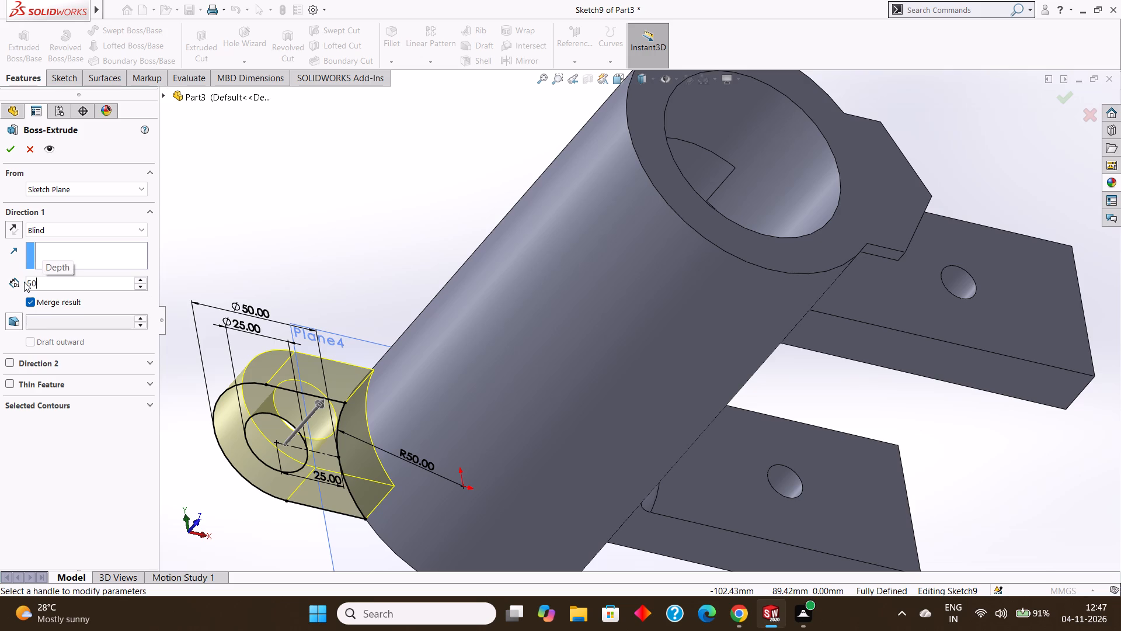
left_click(11, 154)
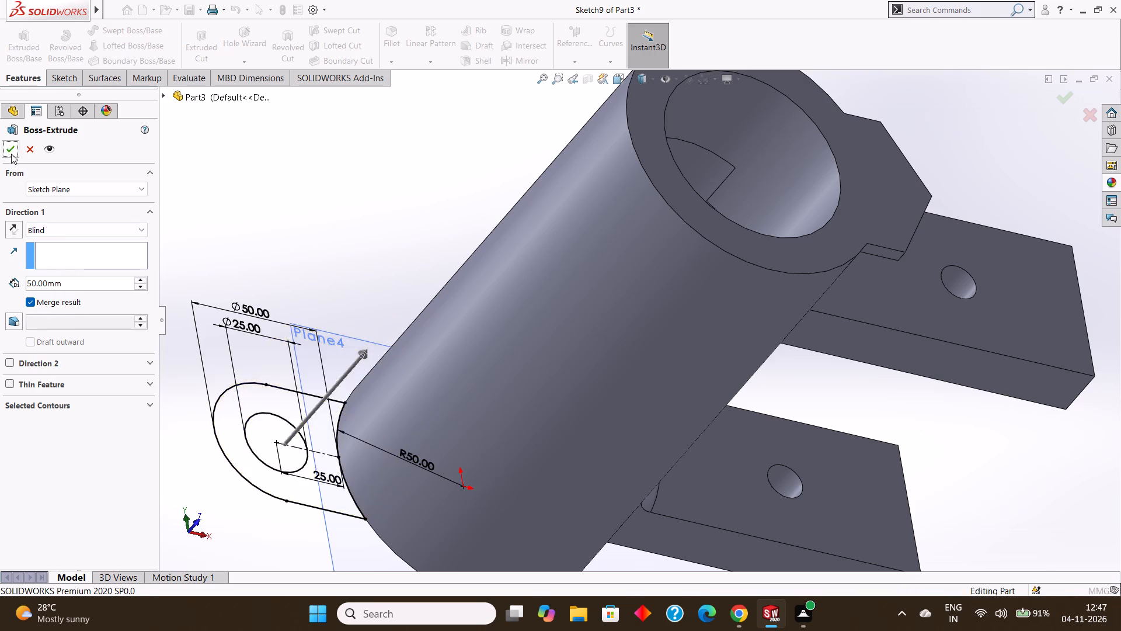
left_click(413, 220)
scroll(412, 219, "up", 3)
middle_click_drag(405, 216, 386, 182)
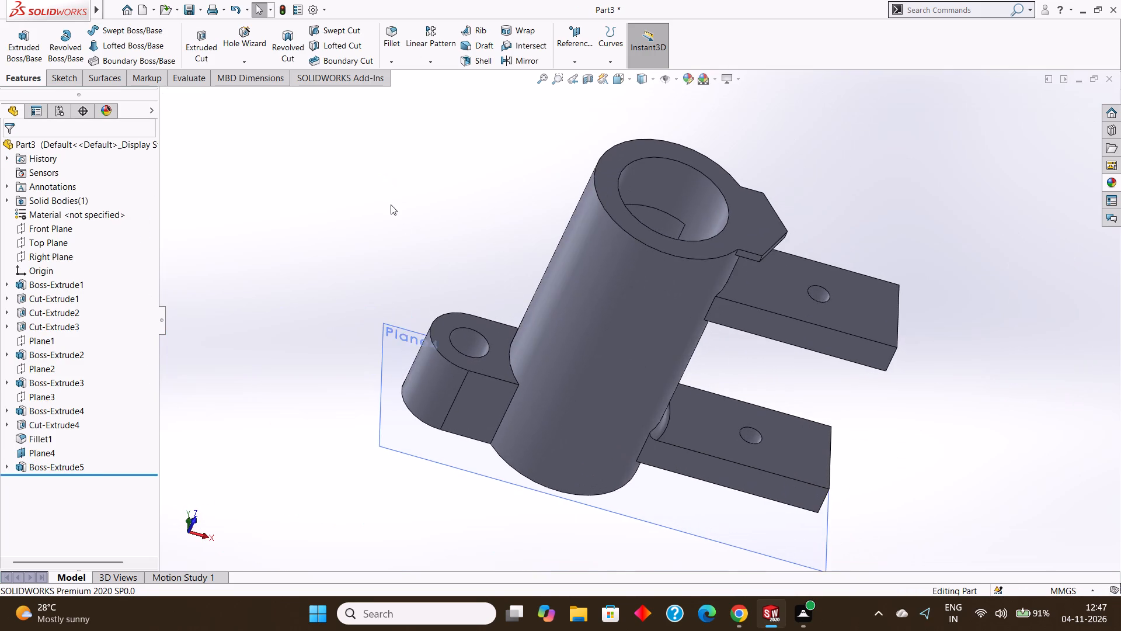
Examine the new lug and where it joins the cylinder from several viewing angles.
middle_click_drag(412, 241, 437, 215)
middle_click_drag(436, 228, 430, 220)
middle_click_drag(429, 221, 428, 243)
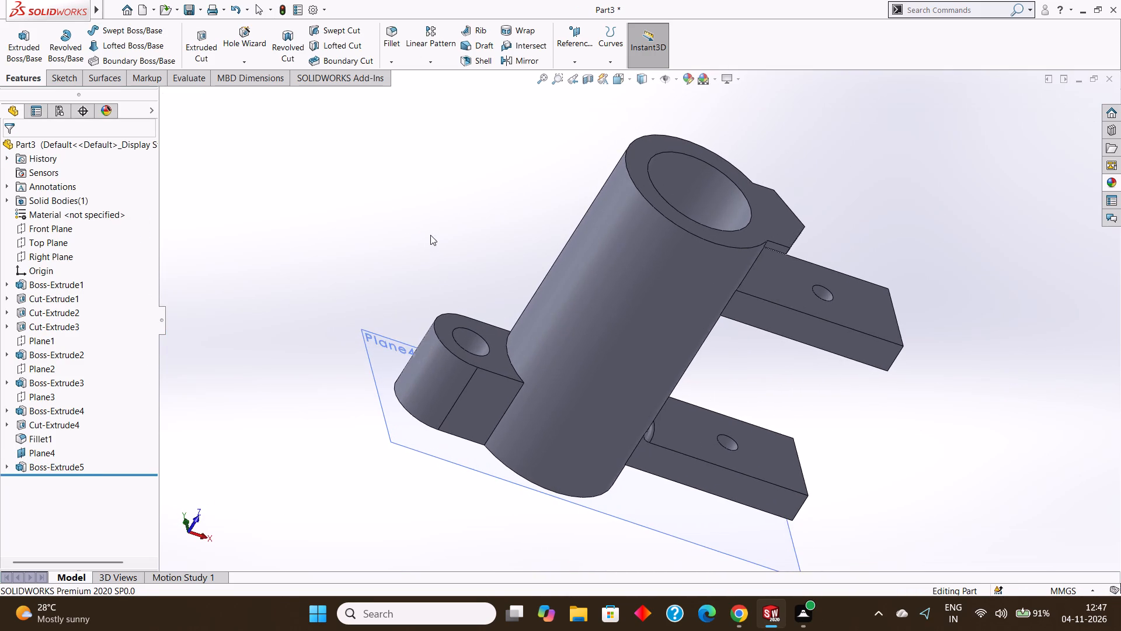
middle_click_drag(430, 234, 436, 238)
middle_click(436, 233)
middle_click_drag(437, 227, 444, 233)
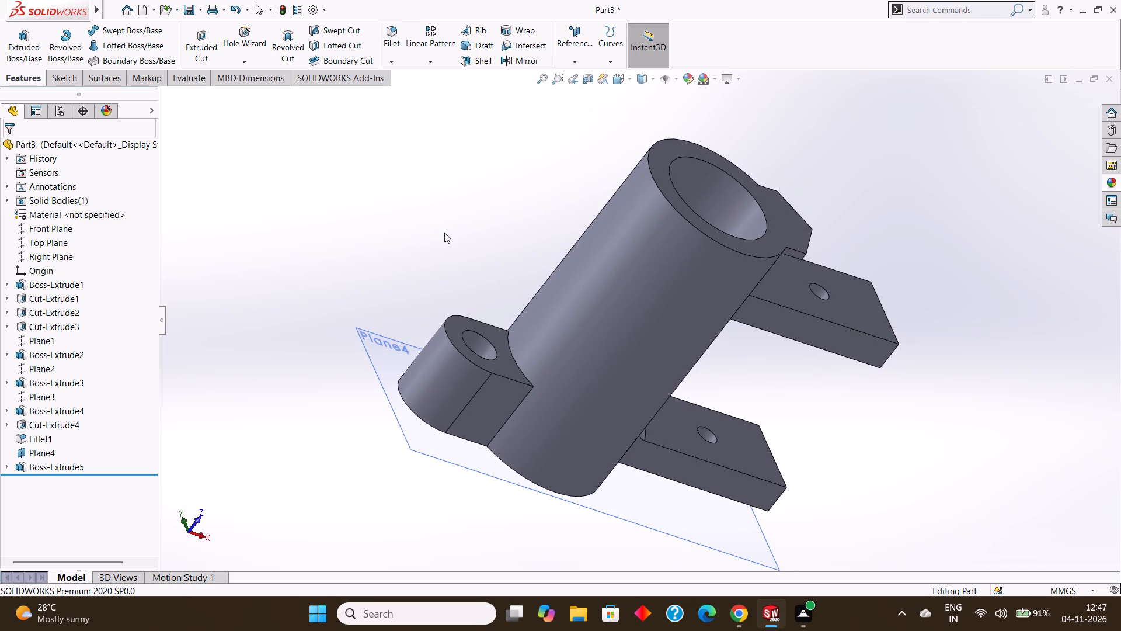
middle_click_drag(444, 226, 444, 219)
middle_click_drag(447, 217, 454, 225)
middle_click_drag(455, 224, 455, 214)
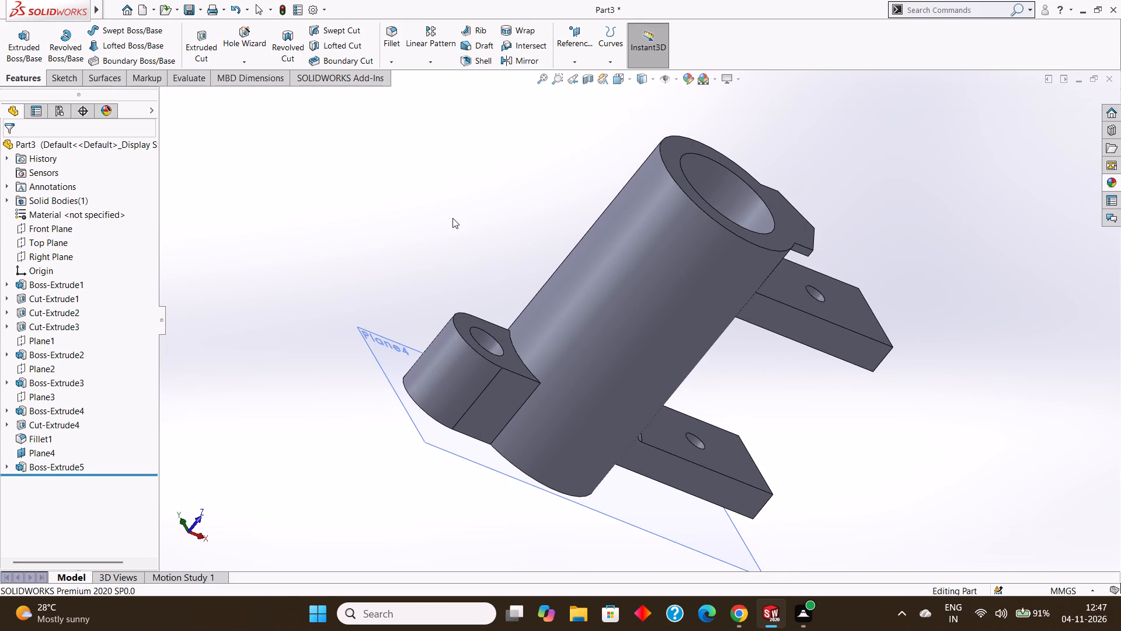
middle_click_drag(451, 219, 451, 226)
Hide Plane4, the reference plane still displayed around the model.
right_click(389, 345)
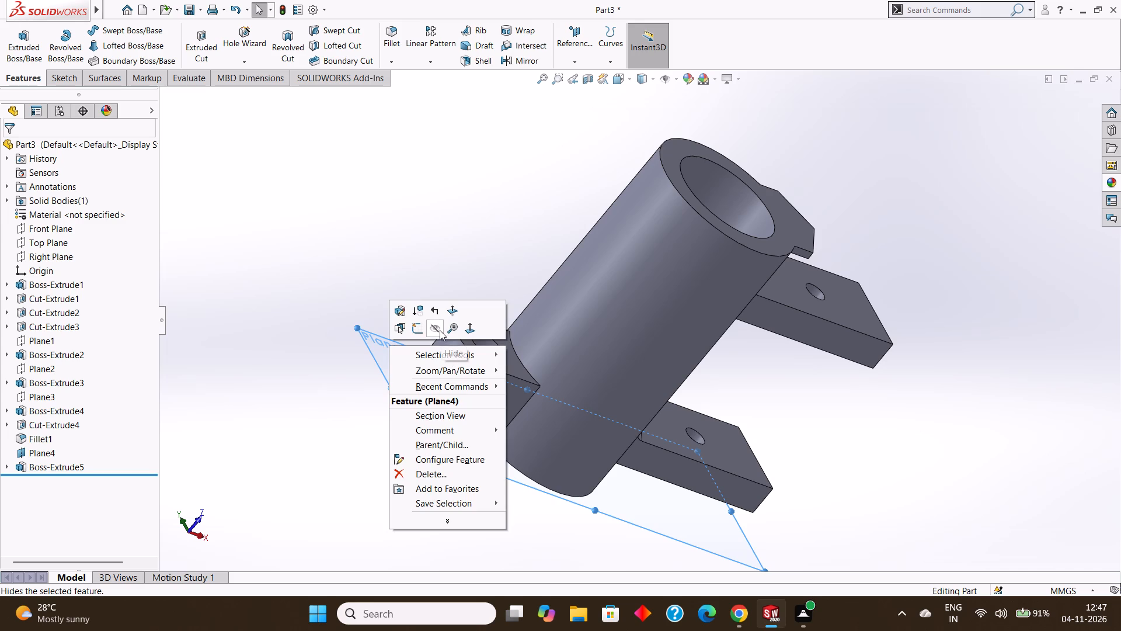
left_click(441, 328)
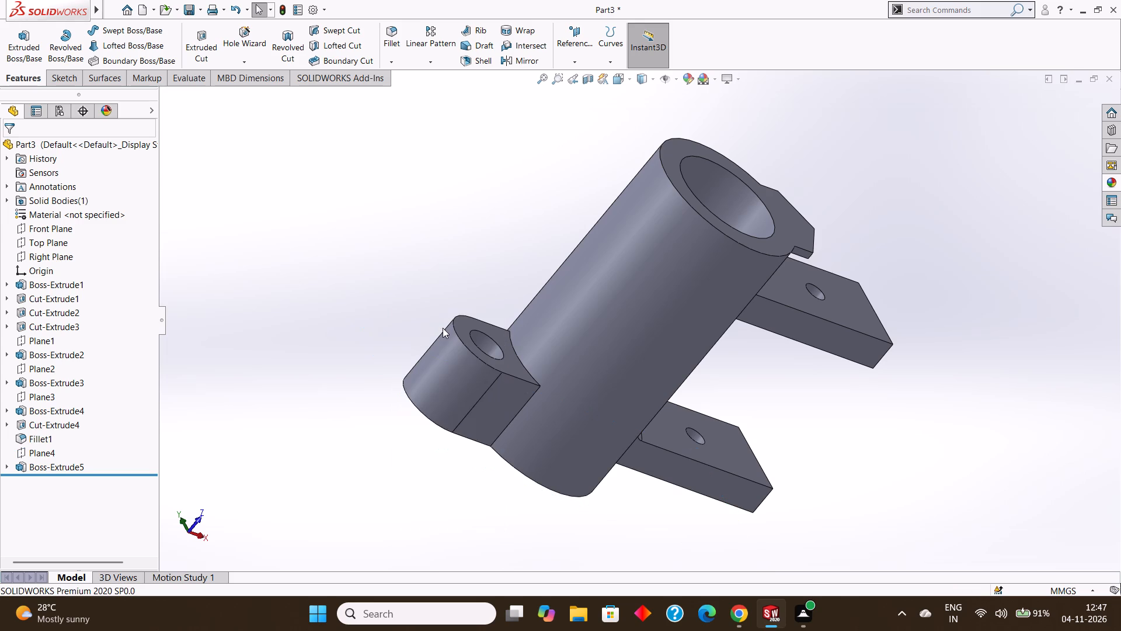
Create a reference plane offset 50 mm from the Right Plane, flipped toward the lug side of the cylinder.
middle_click_drag(395, 335, 387, 322)
scroll(385, 321, "up", 1)
middle_click_drag(385, 321, 368, 304)
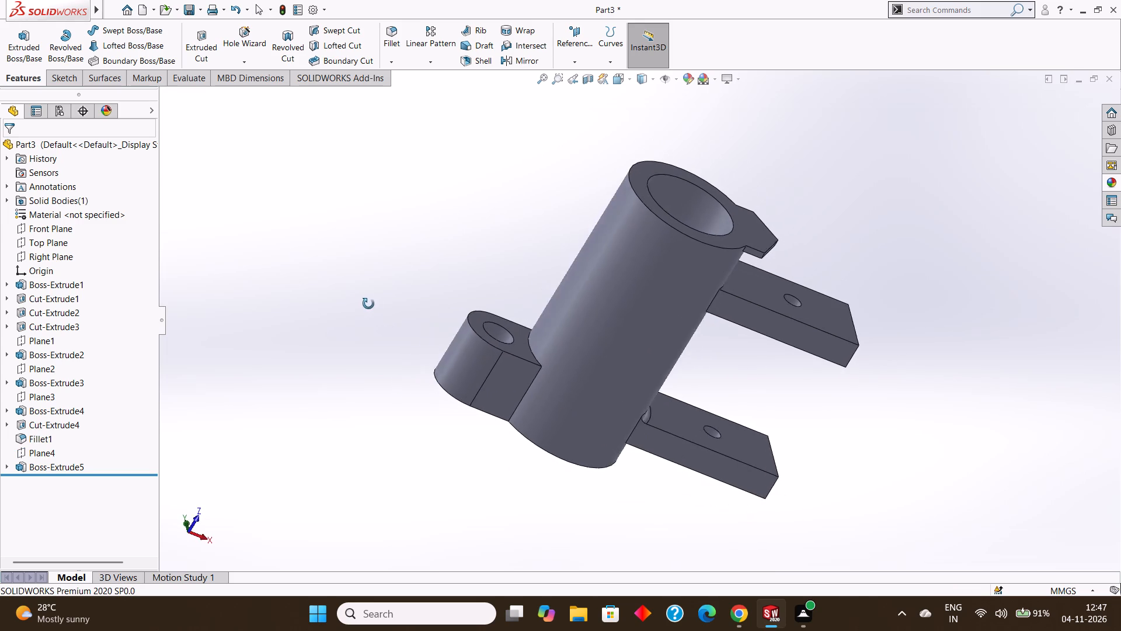
middle_click_drag(368, 304, 350, 280)
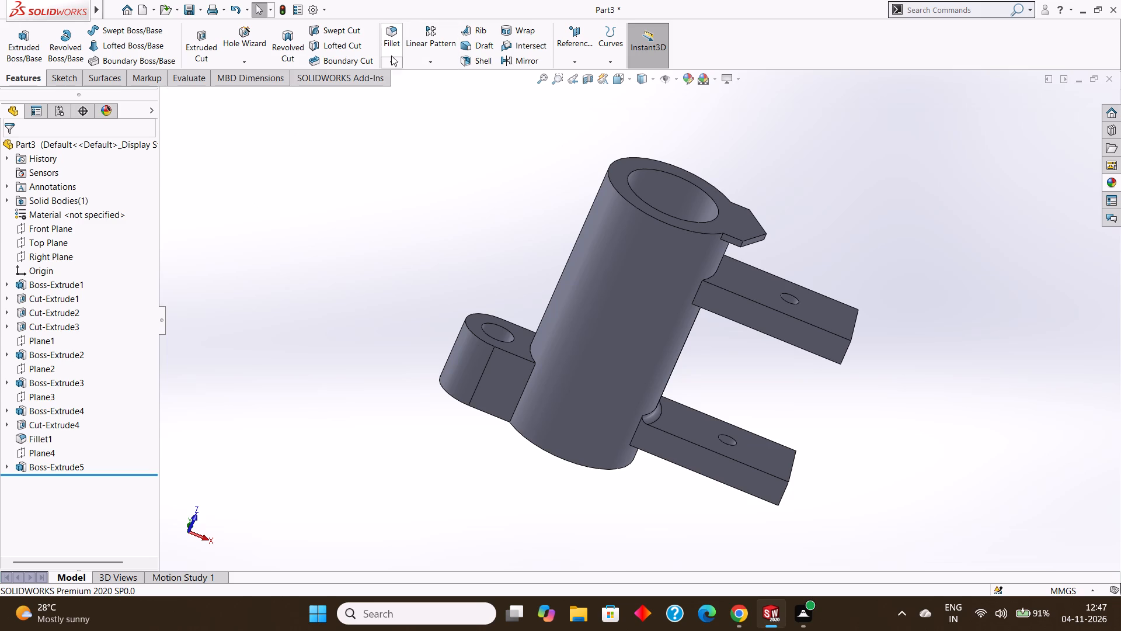
left_click(572, 62)
left_click(579, 74)
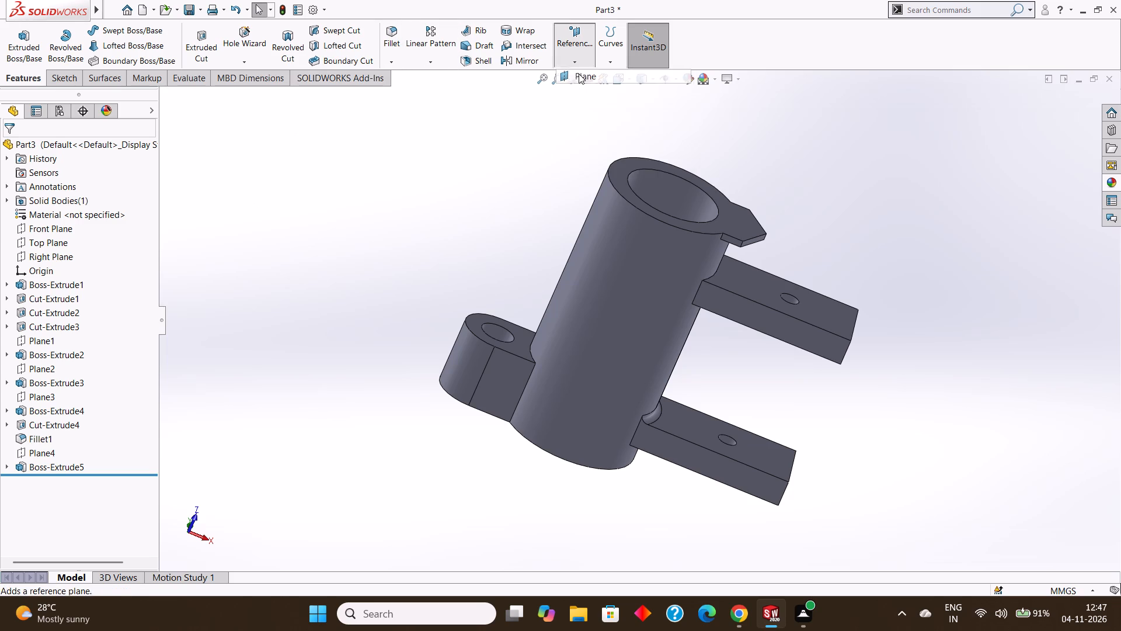
middle_click_drag(490, 162, 484, 161)
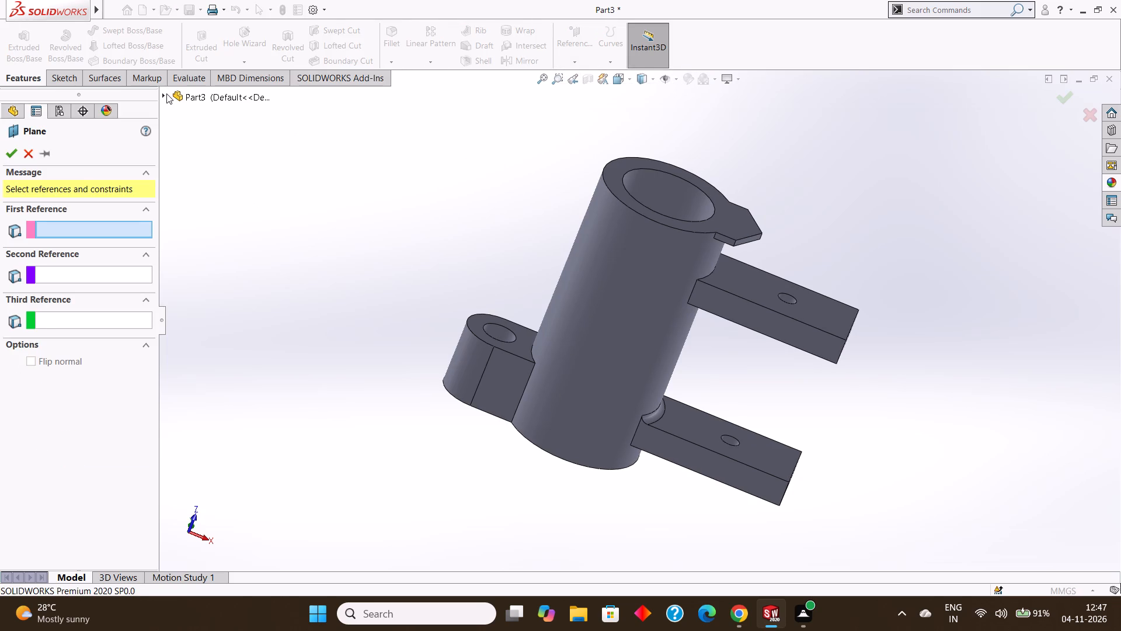
left_click(166, 93)
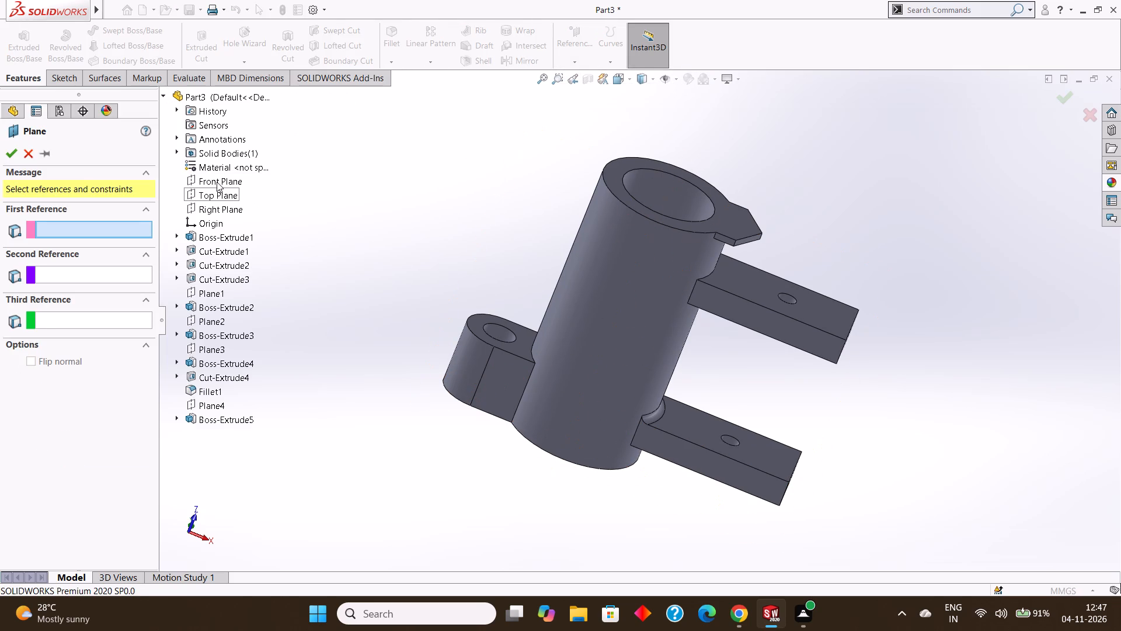
left_click(219, 206)
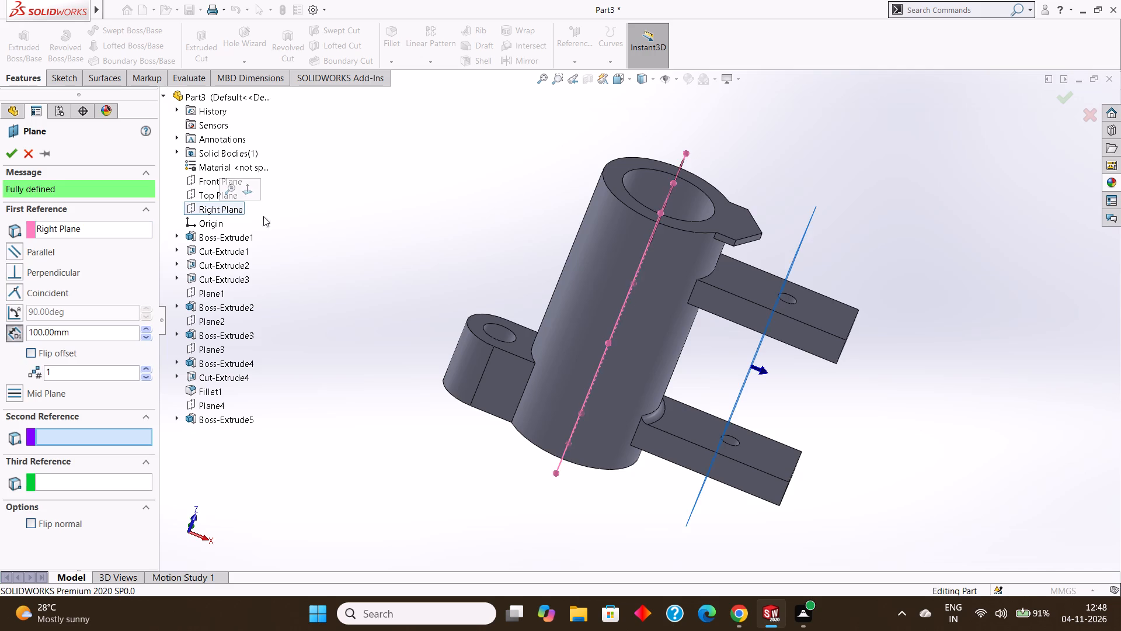
middle_click_drag(353, 215, 382, 232)
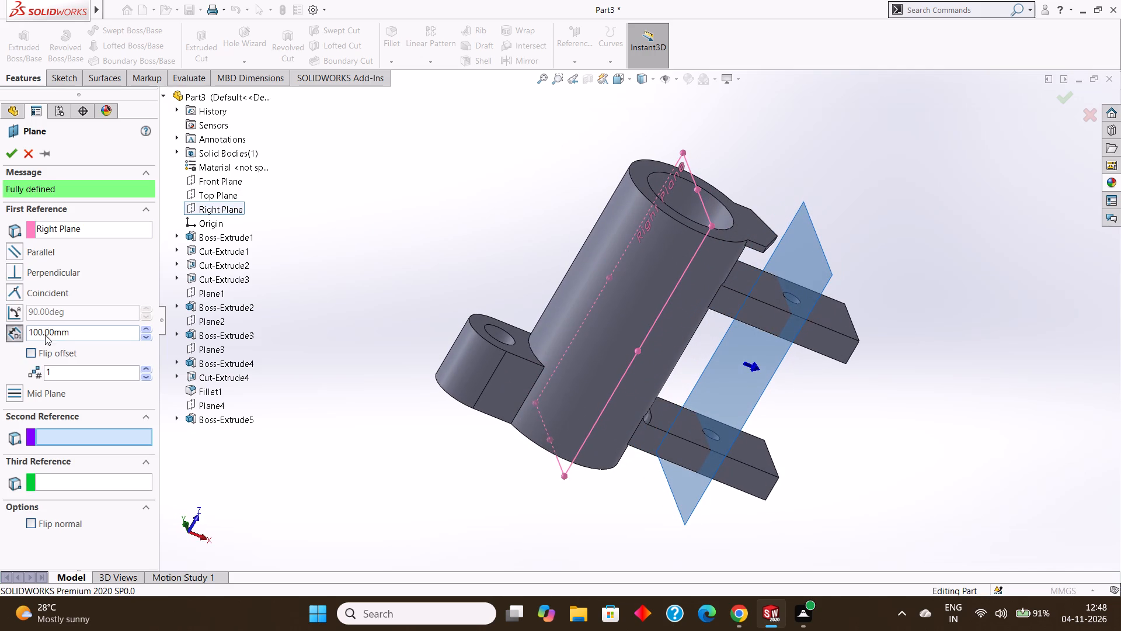
left_click(69, 326)
left_click_drag(119, 333, 33, 330)
left_click_drag(33, 330, 21, 327)
type("50")
key("Return")
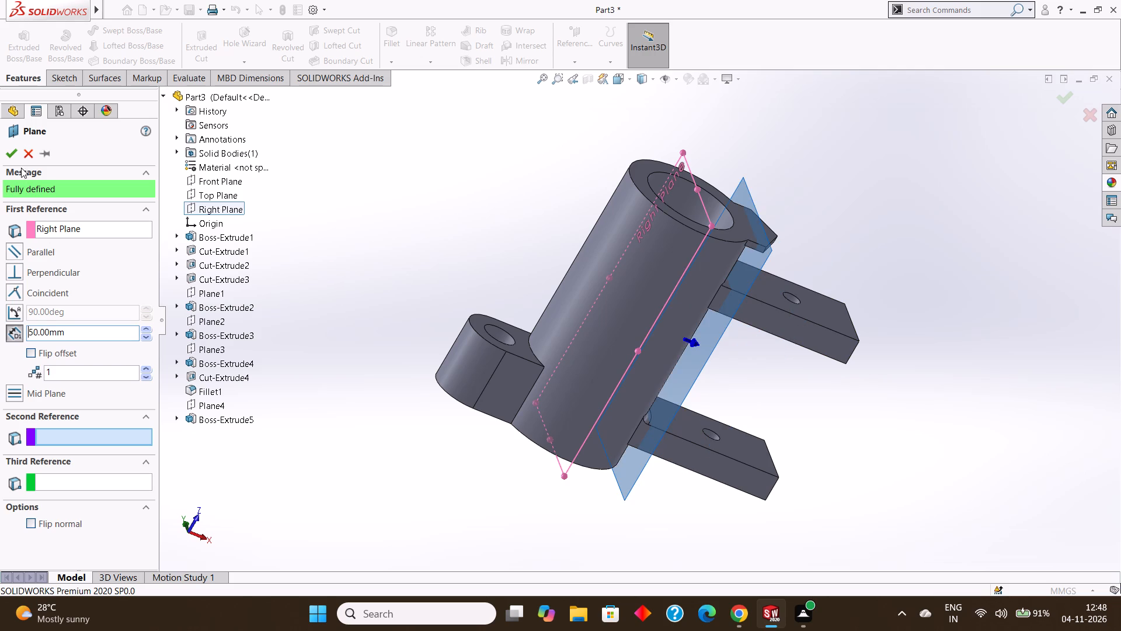
left_click(30, 353)
middle_click_drag(406, 356, 399, 331)
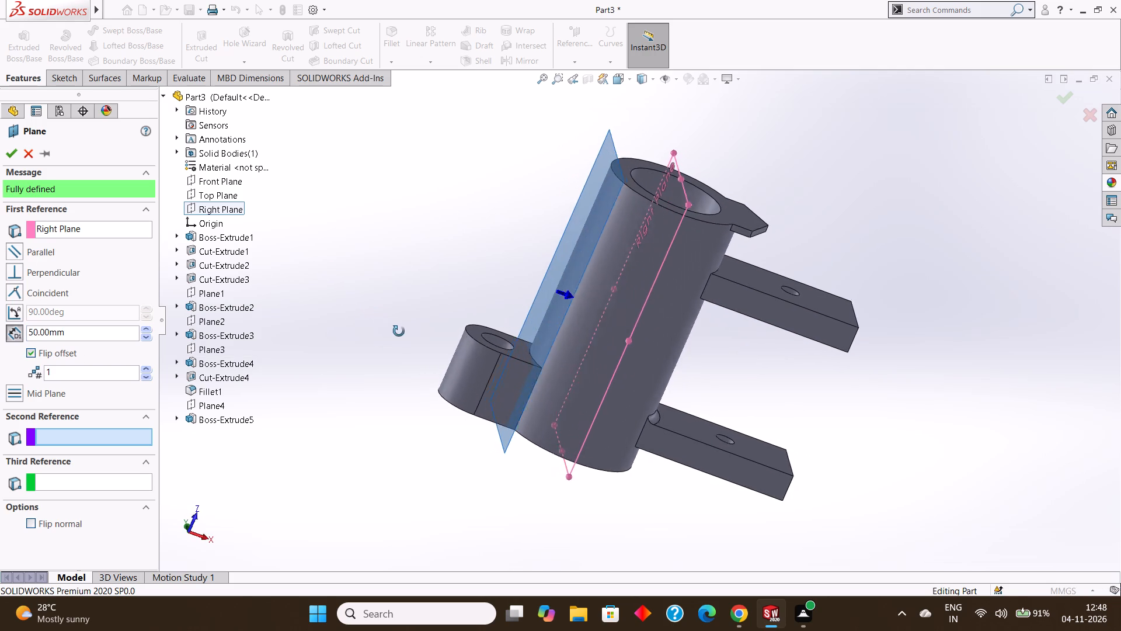
middle_click_drag(399, 331, 402, 344)
left_click(11, 153)
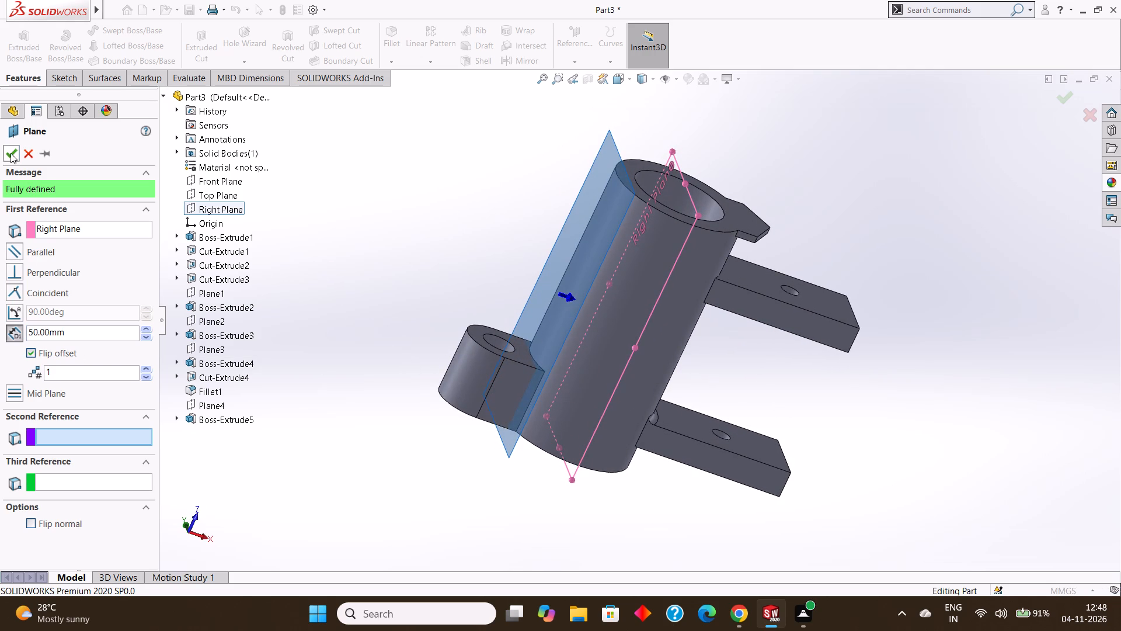
Start a sketch on the new offset plane and draw a 60 mm centerline from the origin along the cylinder's axis, viewed from the lug side.
middle_click_drag(410, 315, 433, 323)
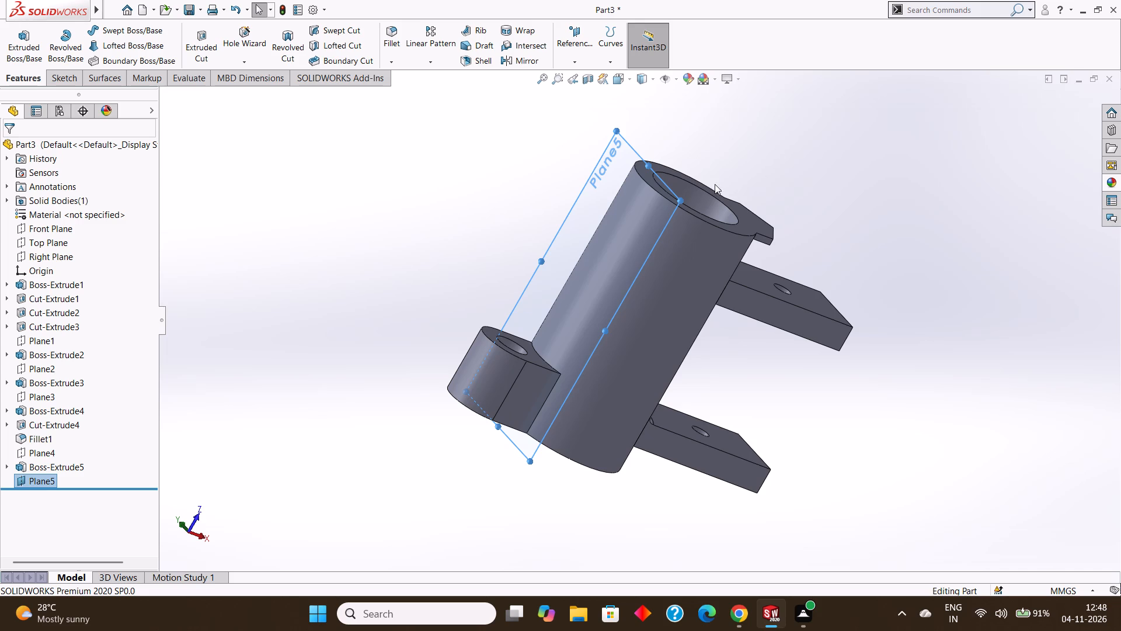
left_click(612, 154)
left_click(668, 122)
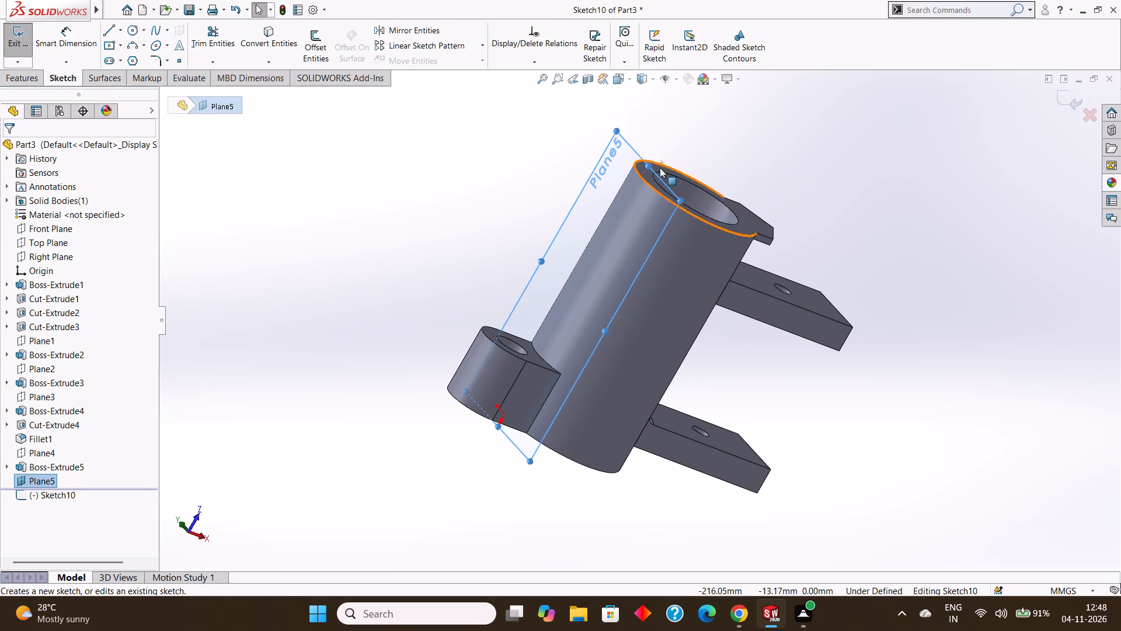
key("ctrl+8")
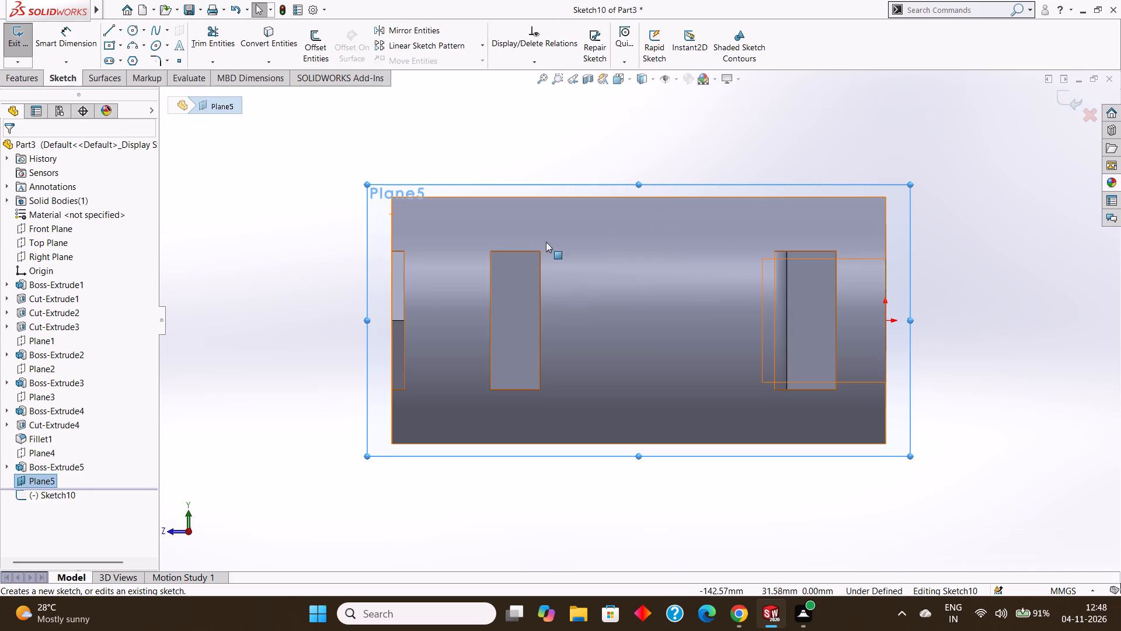
middle_click_drag(633, 226, 551, 209)
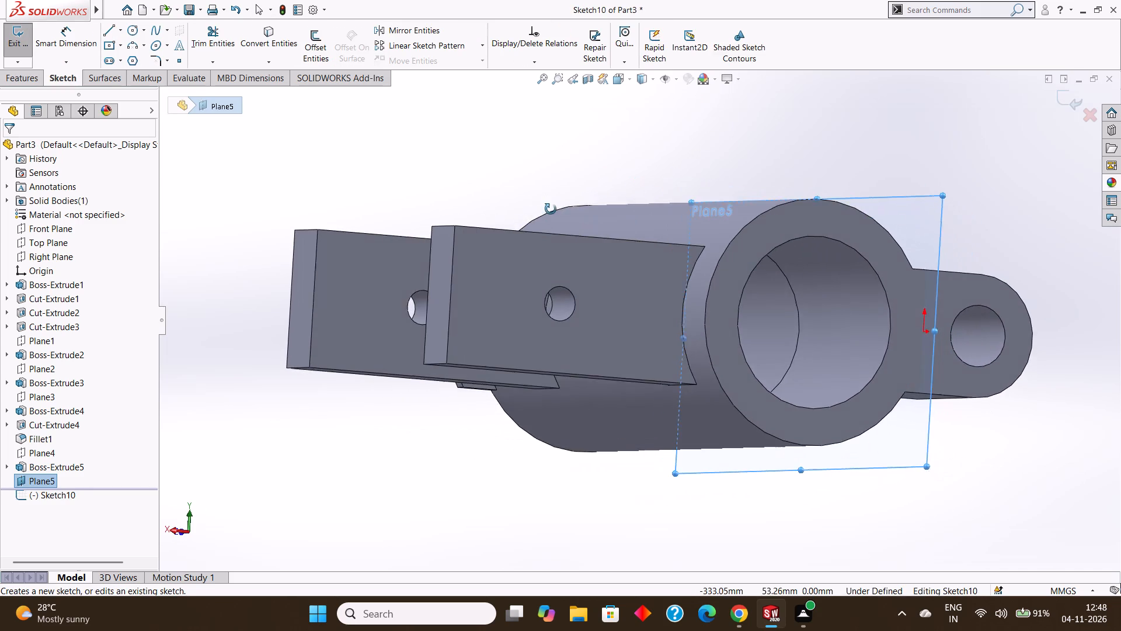
middle_click_drag(551, 209, 500, 201)
left_click(847, 210)
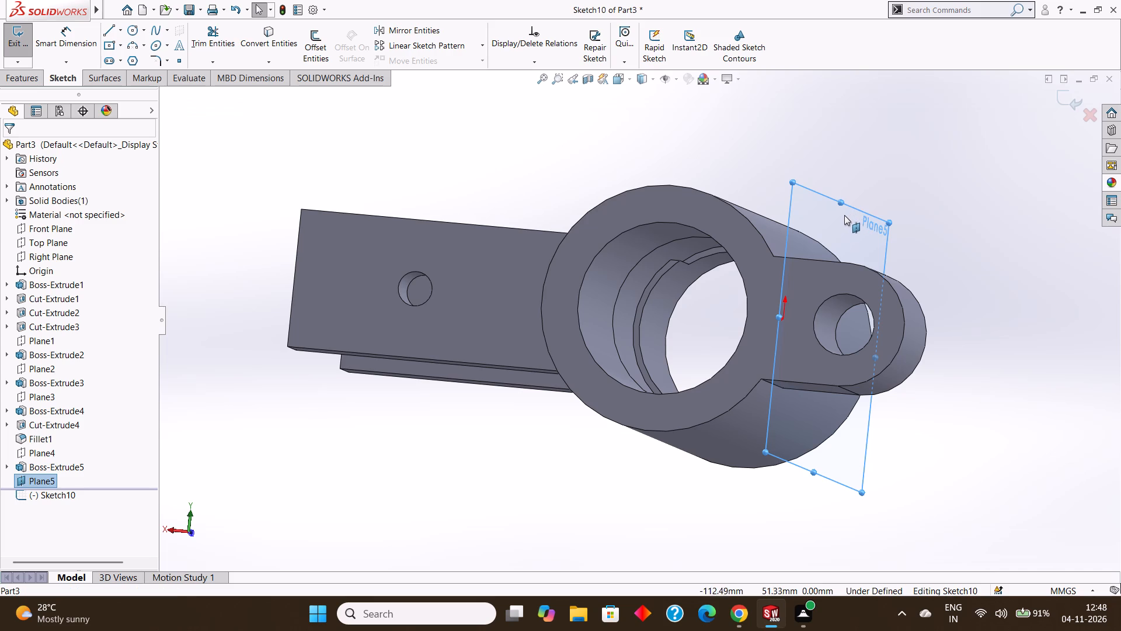
left_click(844, 216)
key("ctrl+8")
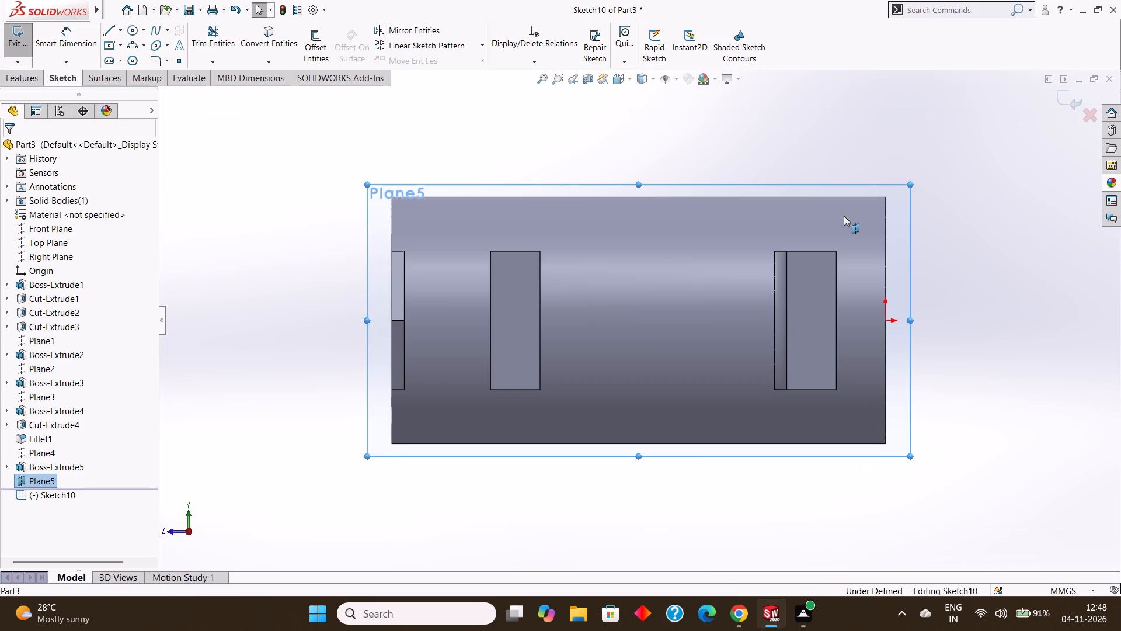
key("ctrl+8")
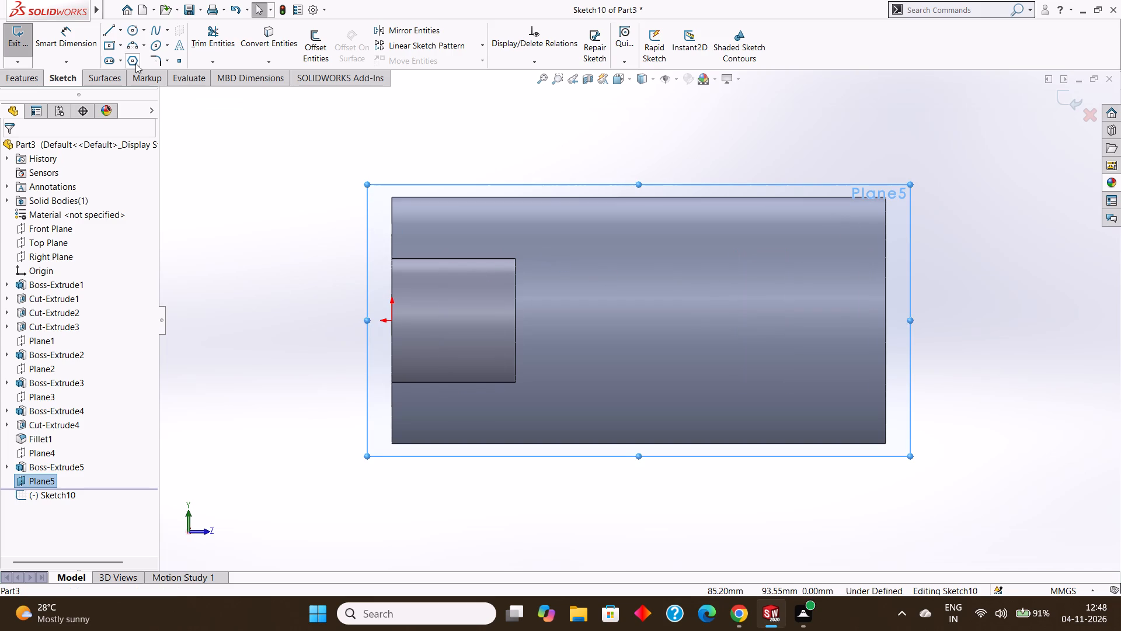
left_click(121, 30)
left_click(134, 57)
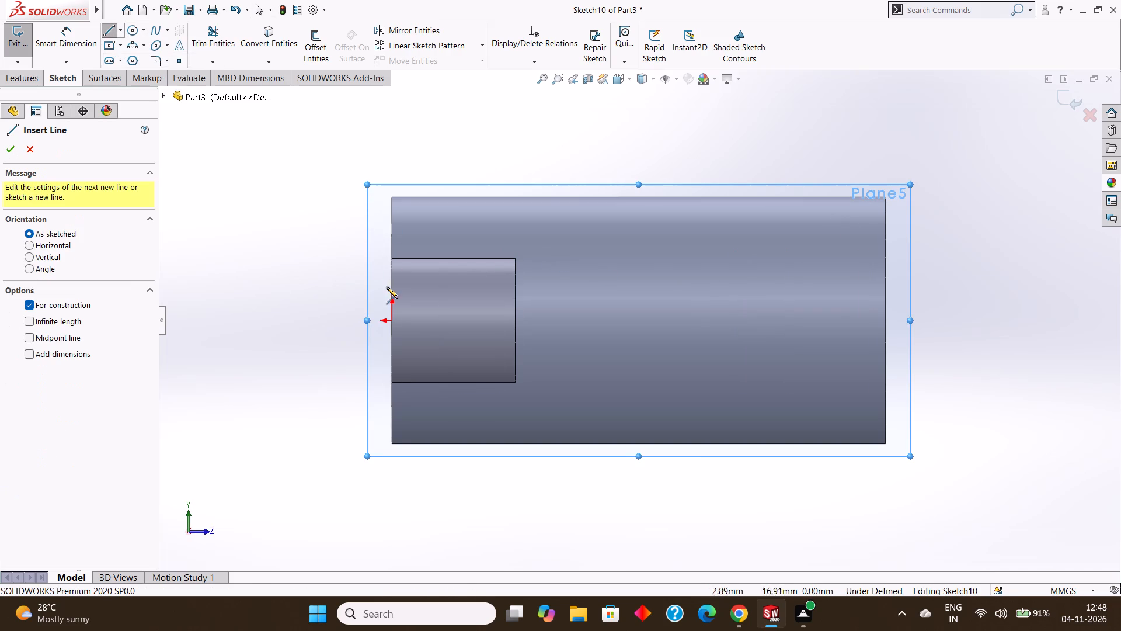
left_click_drag(390, 319, 401, 318)
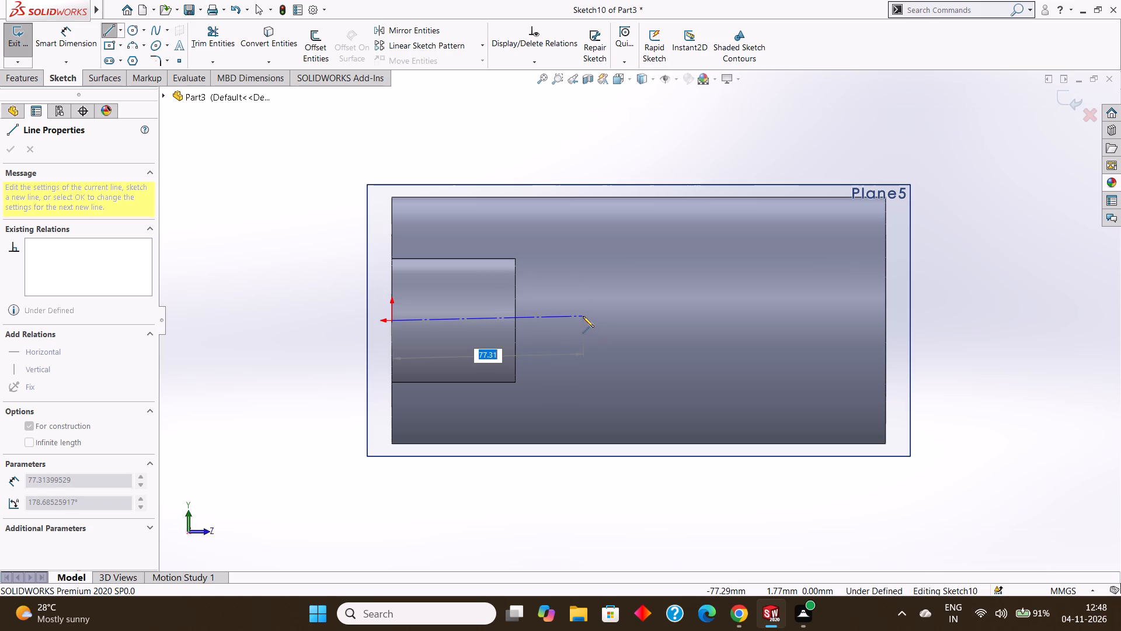
type("60")
key("Return")
key("Escape")
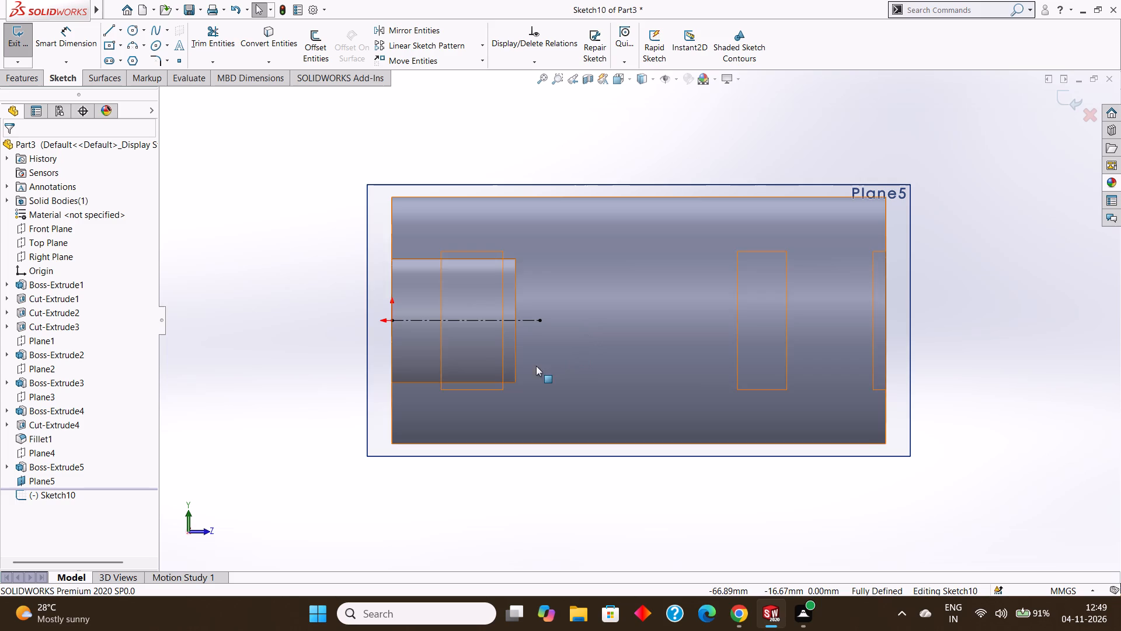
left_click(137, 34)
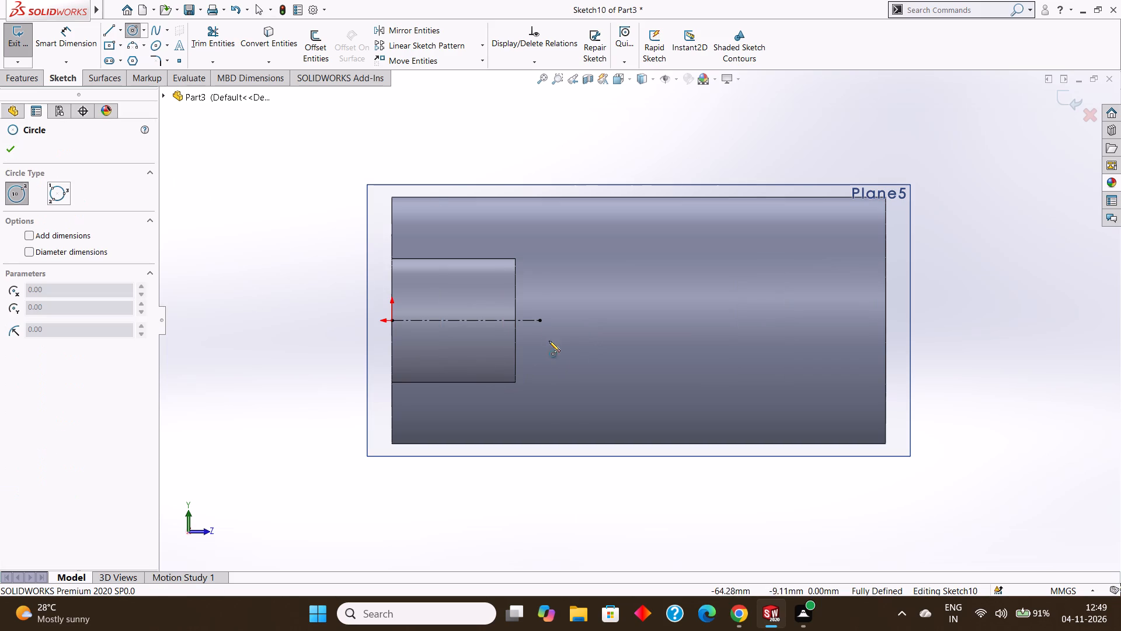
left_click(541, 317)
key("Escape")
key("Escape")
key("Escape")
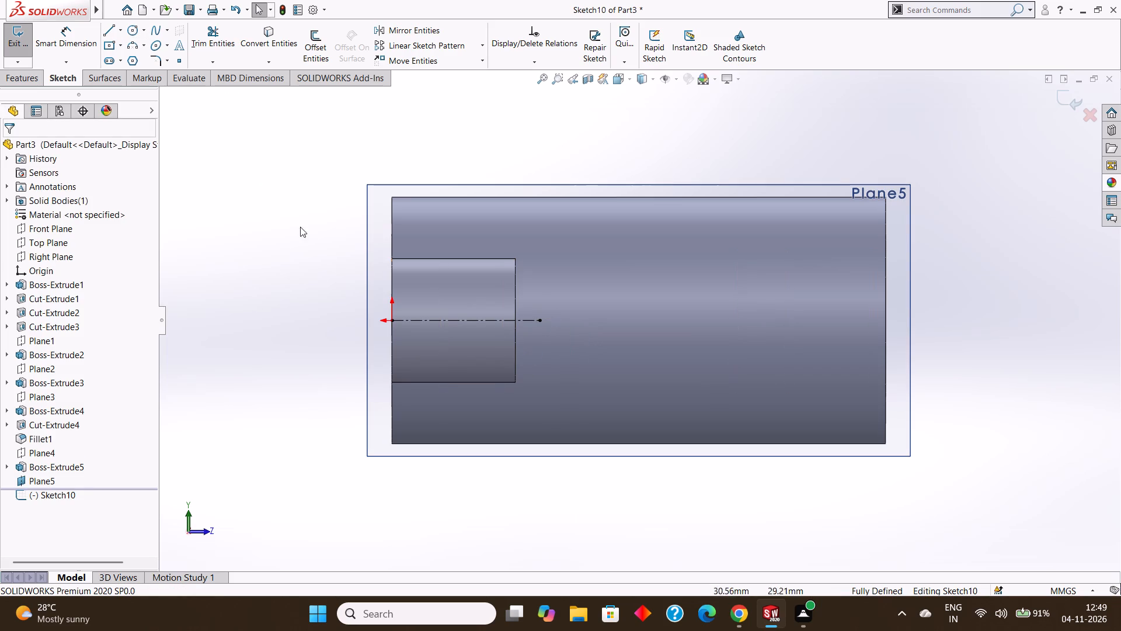
Draw a circle of 8 mm radius centered on the free end of the 60 mm centerline.
left_click(134, 30)
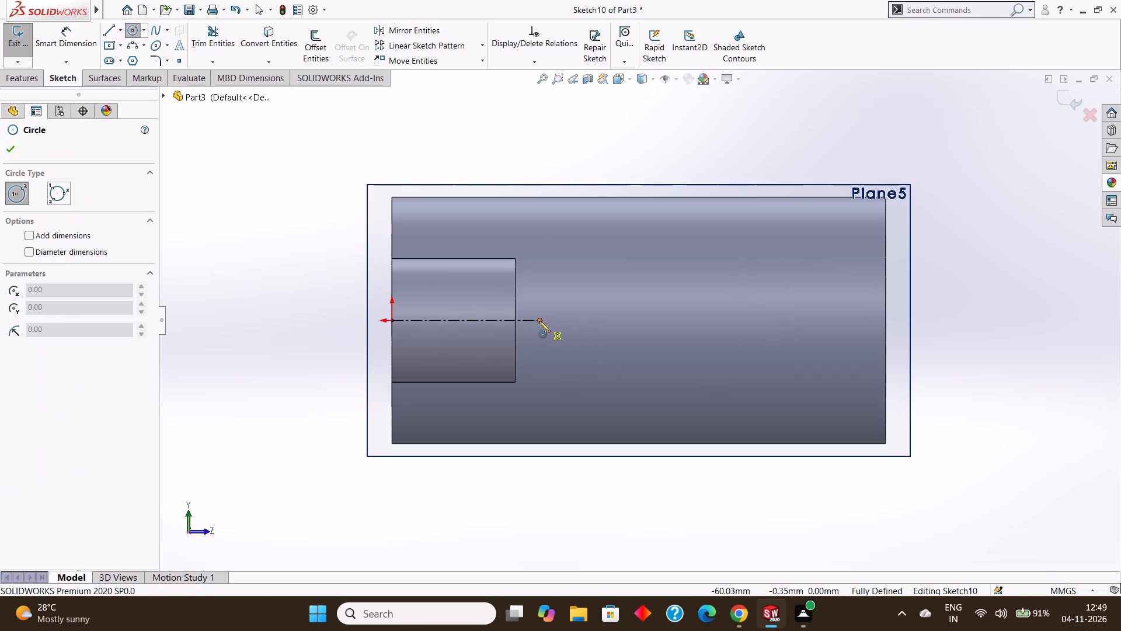
left_click_drag(539, 321, 559, 338)
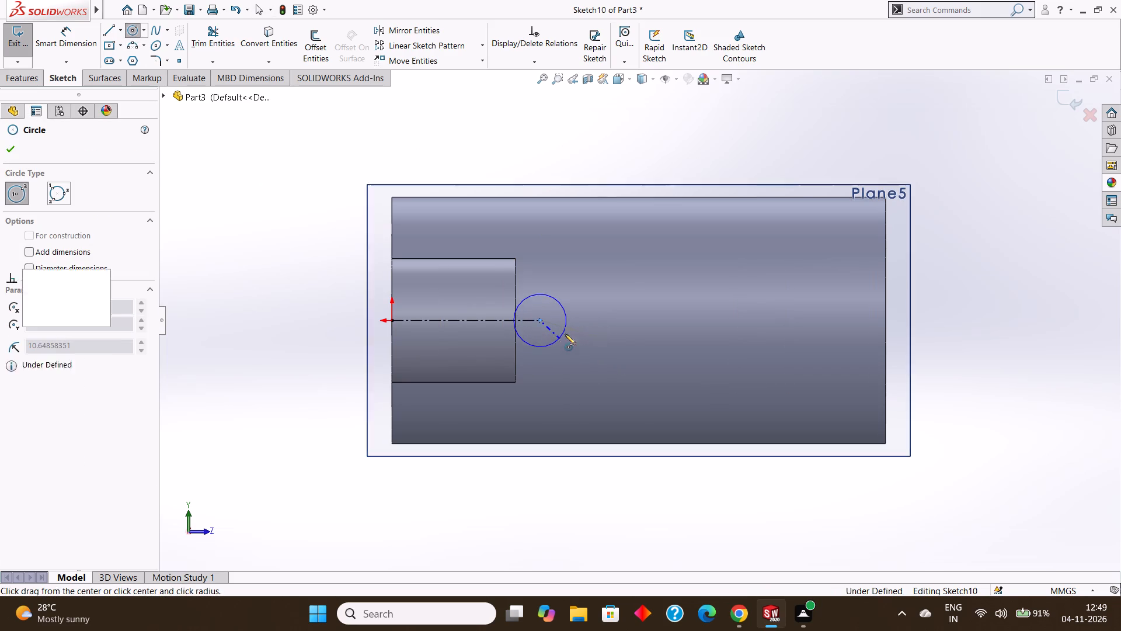
key("BackSpace")
key("8")
key("Return")
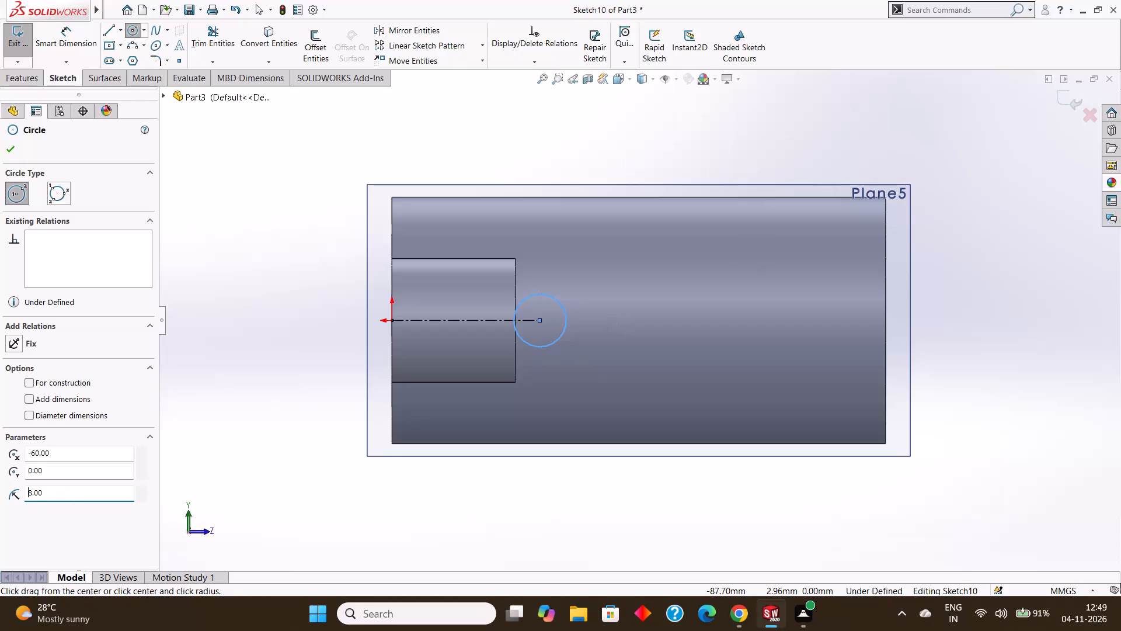
left_click(15, 143)
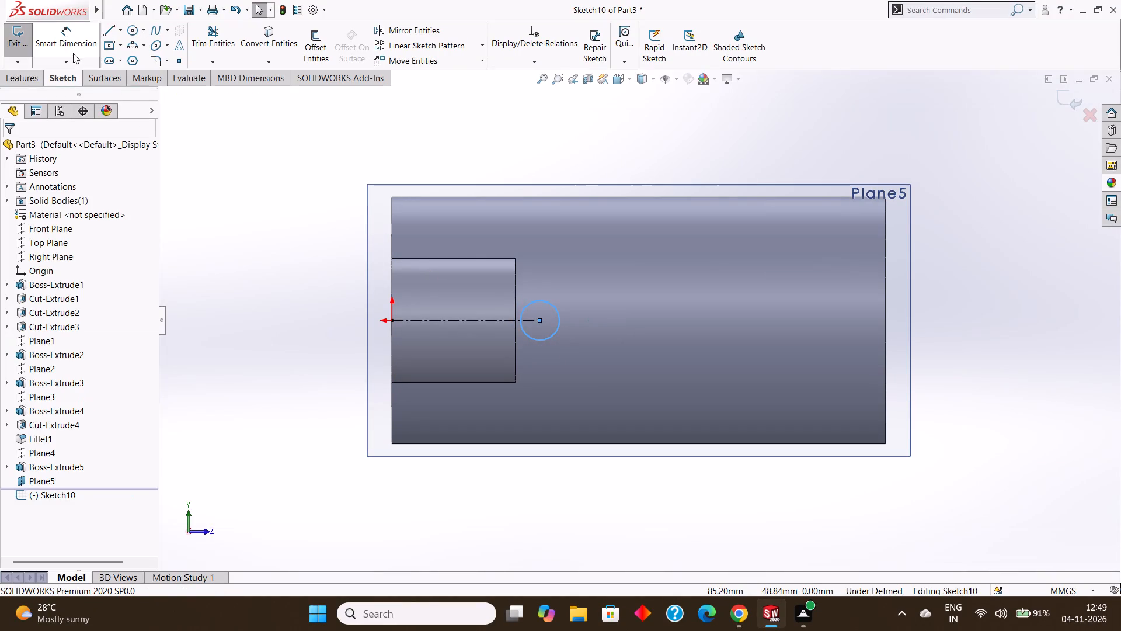
Dimension the diameter of the circle beside the lug as 16 mm.
left_click(75, 42)
left_click_drag(543, 304, 543, 293)
left_click(545, 235)
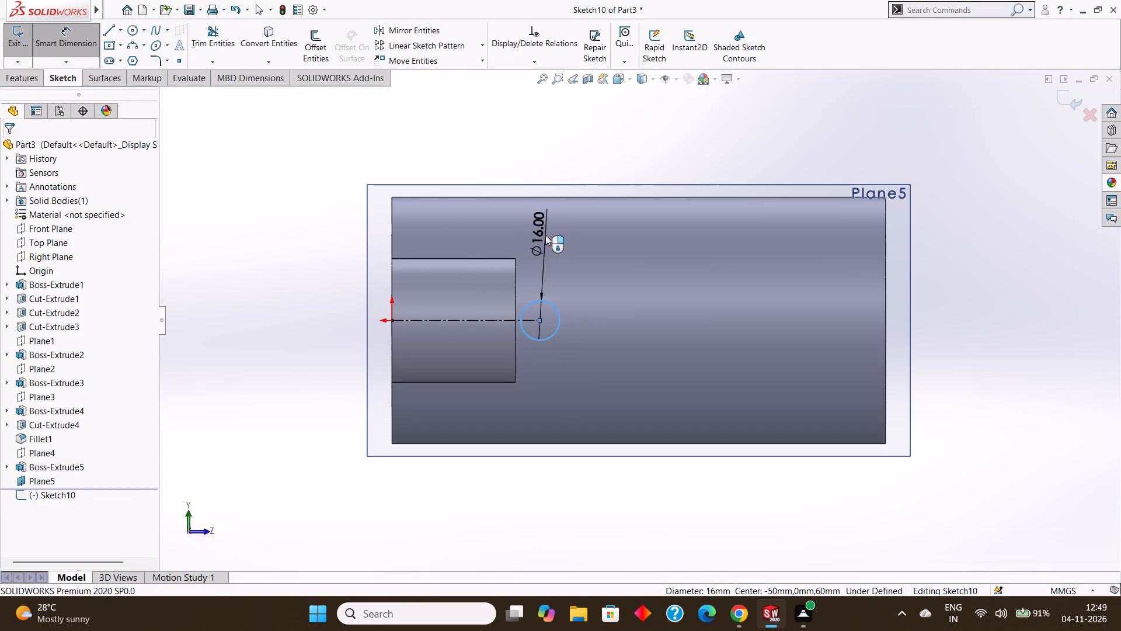
left_click(490, 218)
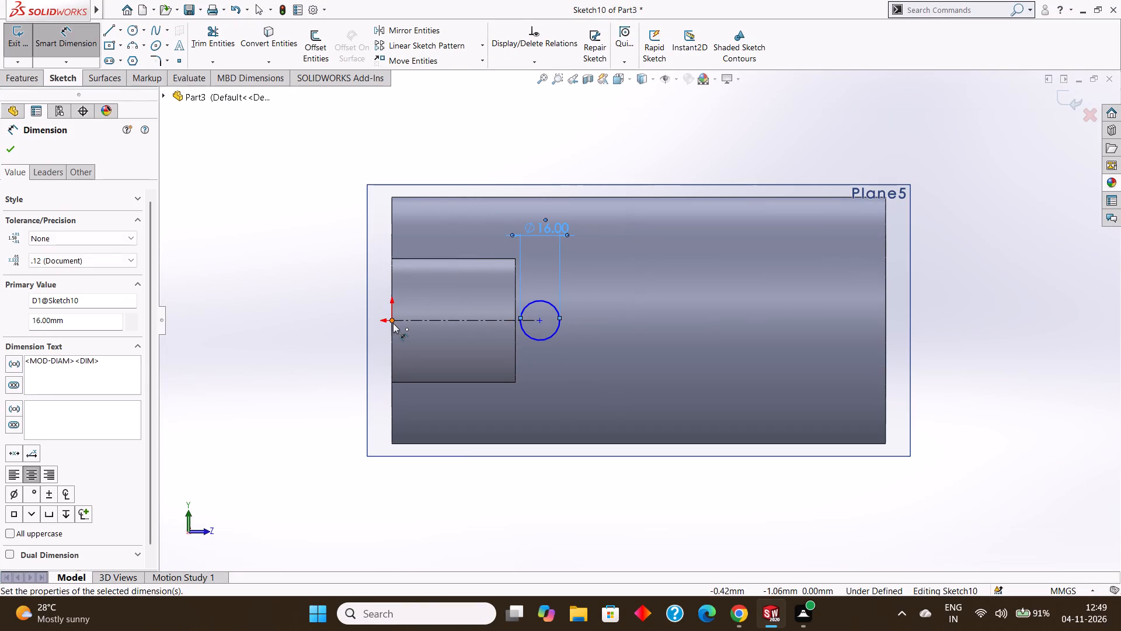
Dimension the distance from the origin to the center of the 16 mm circle as 60 mm.
left_click(393, 323)
left_click(541, 320)
left_click(531, 366)
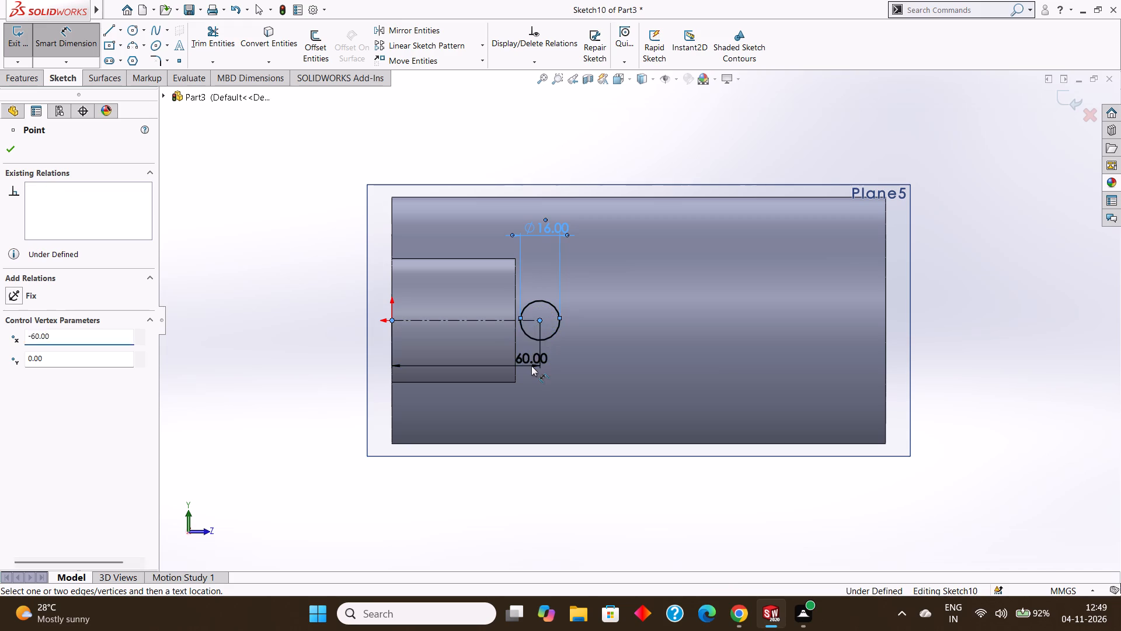
left_click(479, 346)
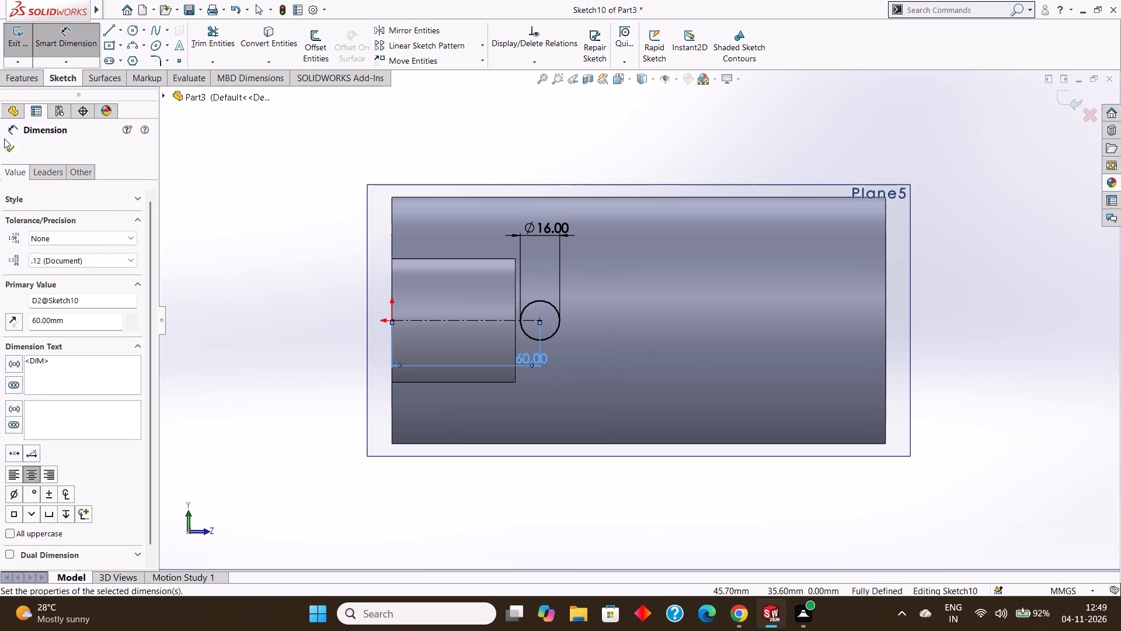
left_click(7, 148)
Extrude-cut the 16 mm circle to a blind depth of 50 mm, reversing the direction so it cuts into the cylinder.
scroll(694, 251, "up", 2)
middle_click_drag(958, 290, 836, 216)
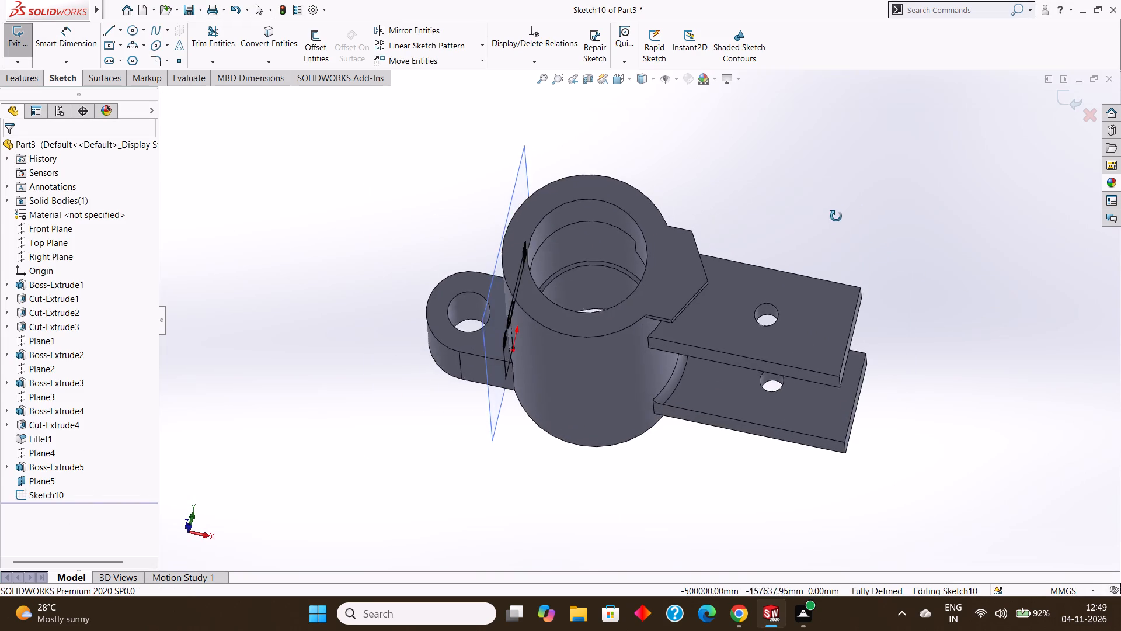
middle_click_drag(836, 216, 870, 183)
middle_click_drag(880, 188, 867, 154)
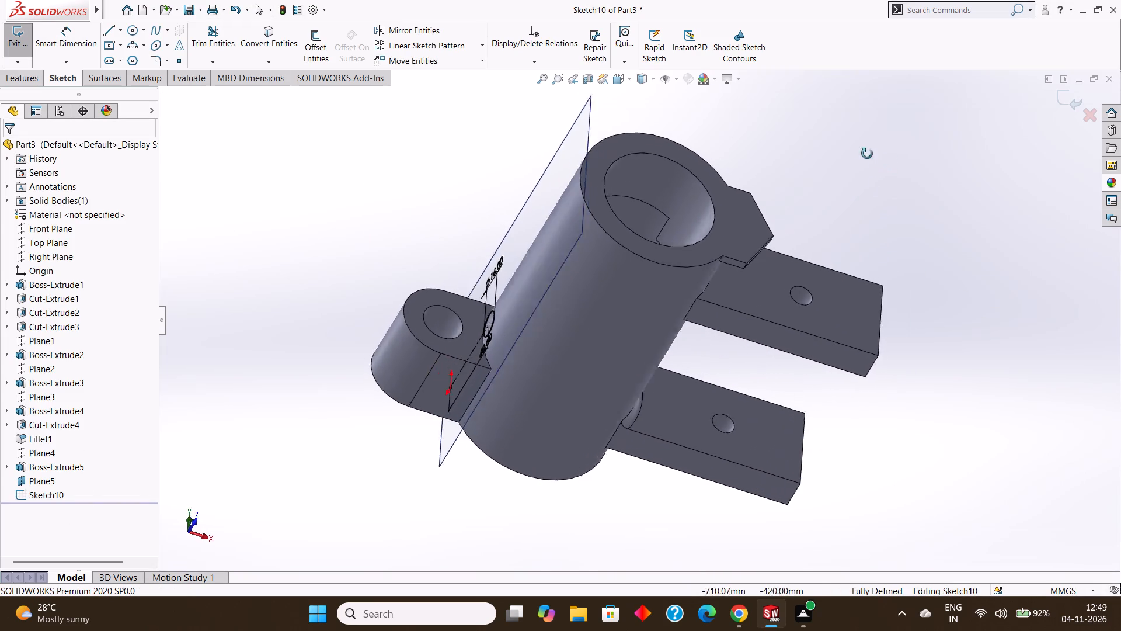
middle_click_drag(867, 154, 850, 145)
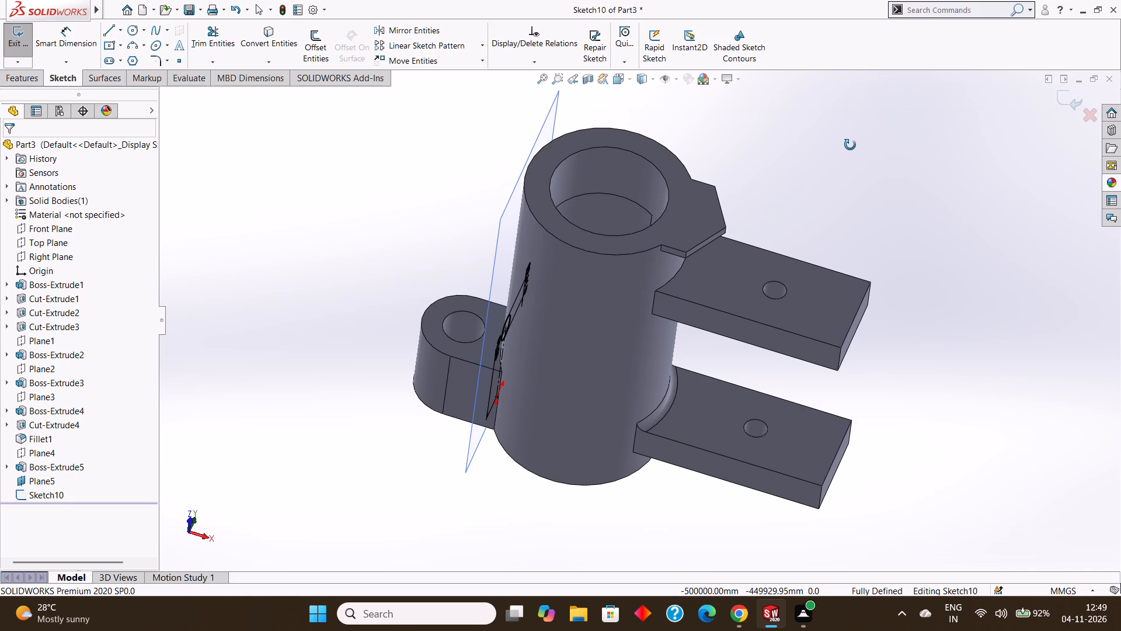
middle_click_drag(850, 145, 847, 145)
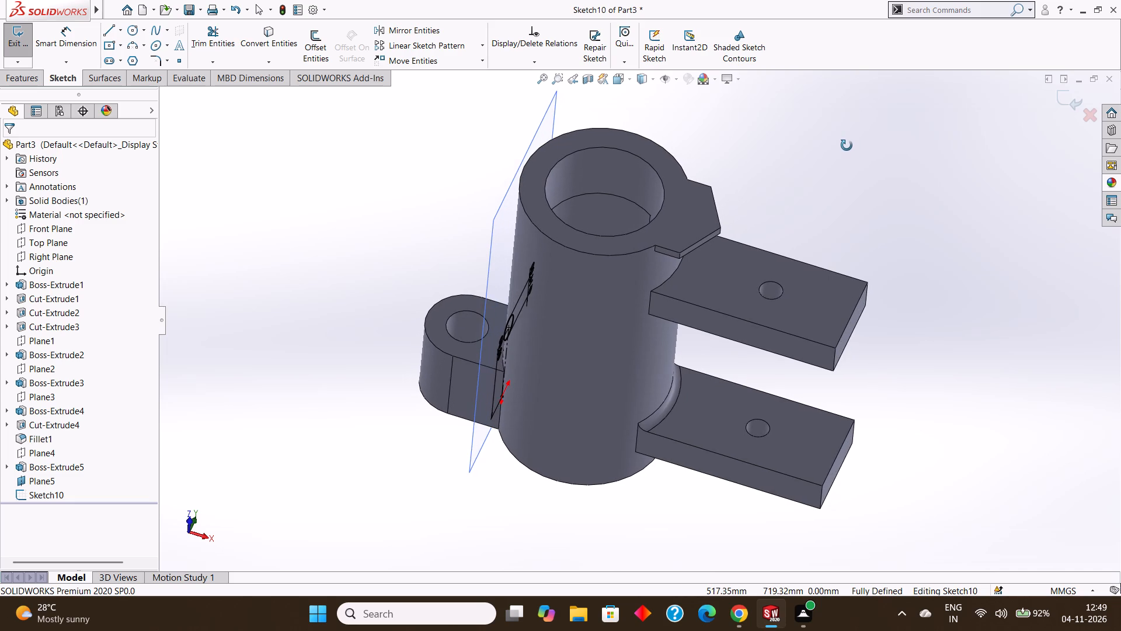
middle_click_drag(847, 145, 838, 226)
middle_click_drag(835, 222, 837, 213)
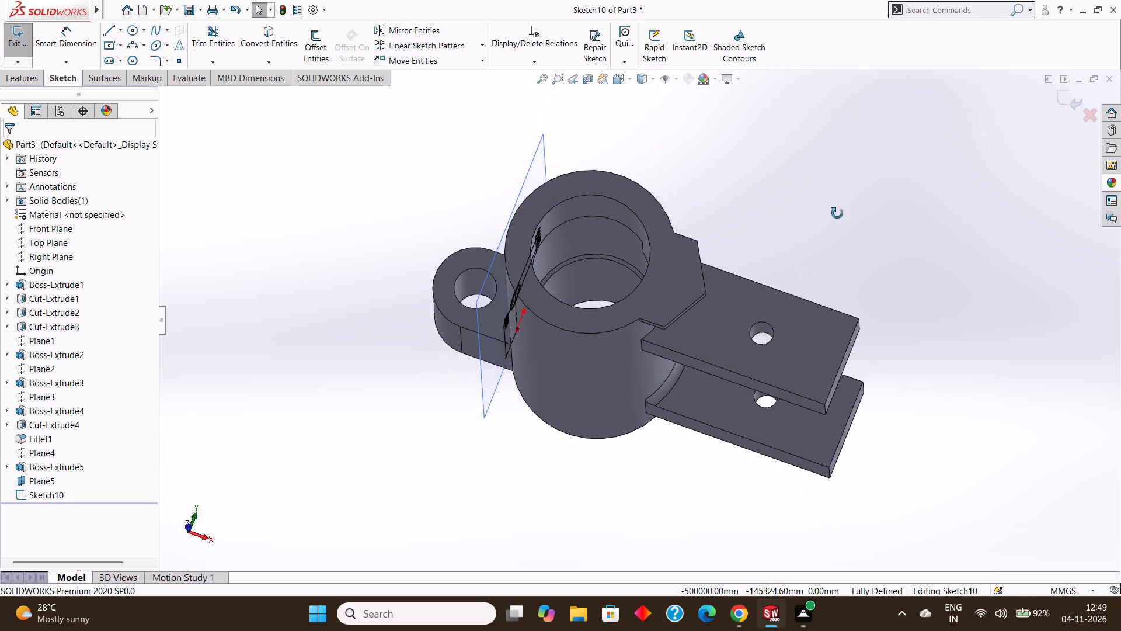
middle_click_drag(837, 213, 837, 213)
left_click(17, 77)
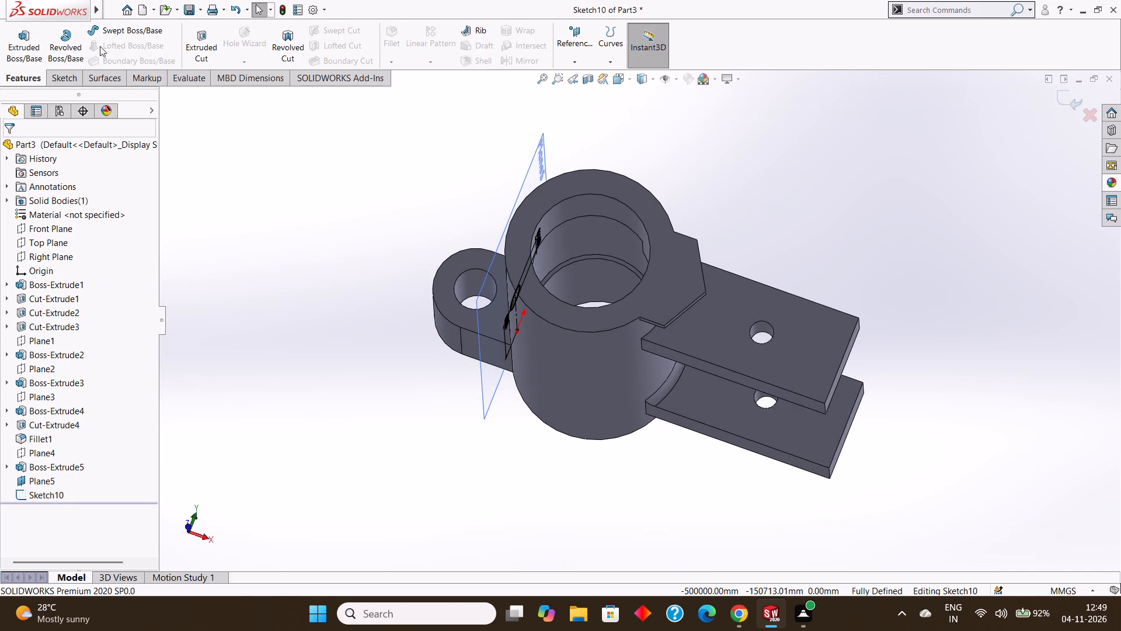
left_click(190, 44)
middle_click_drag(372, 169, 370, 169)
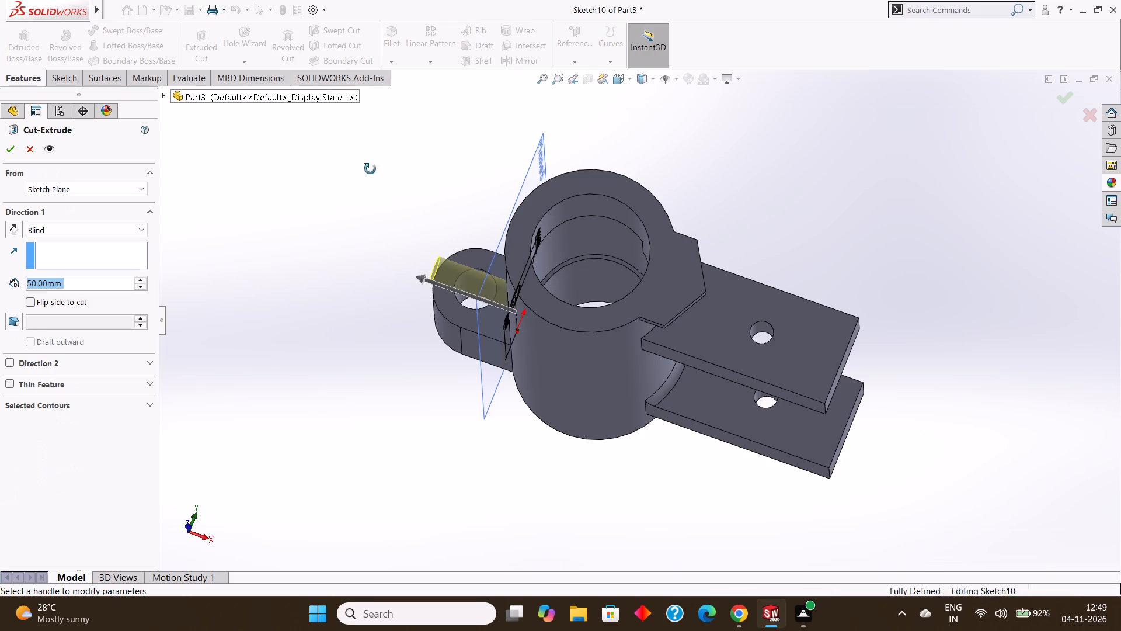
middle_click_drag(370, 169, 374, 144)
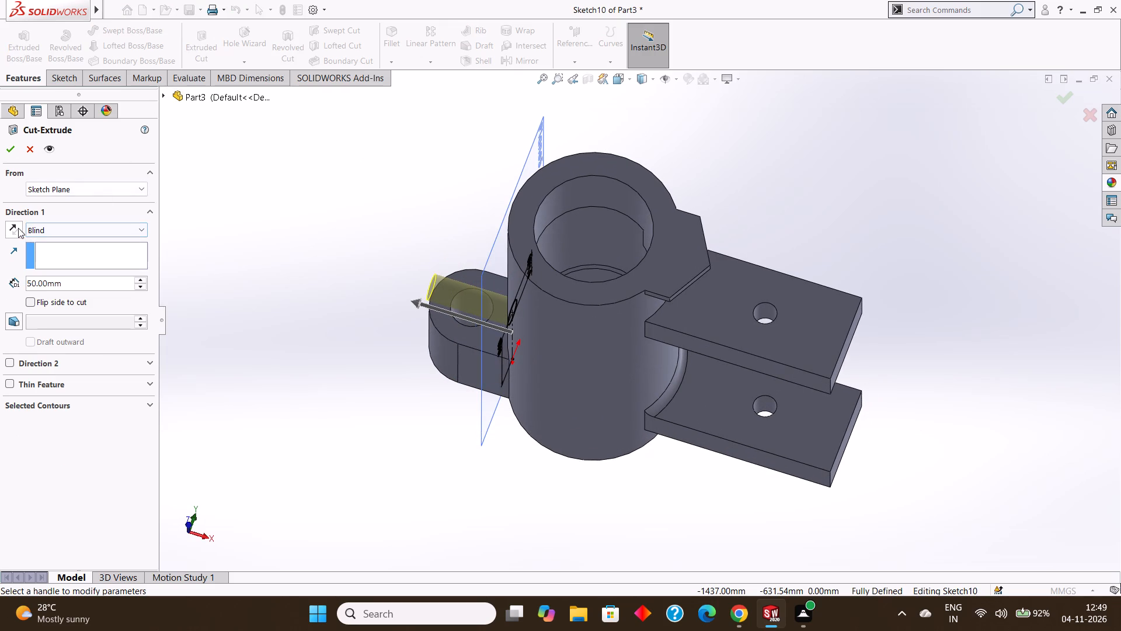
left_click(18, 228)
middle_click_drag(333, 197, 331, 254)
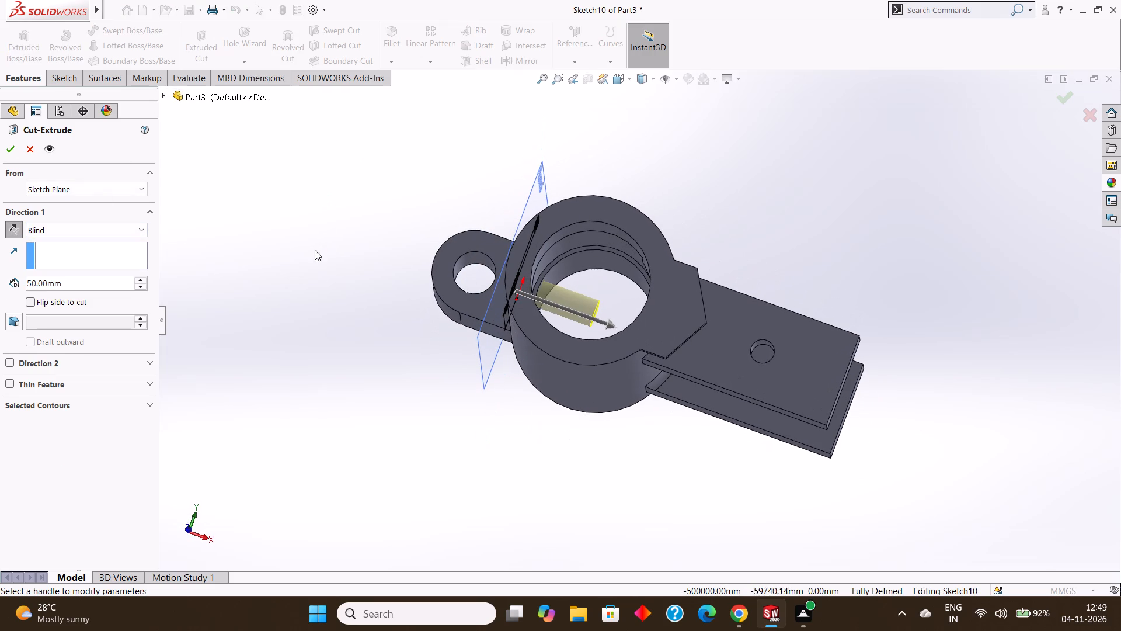
left_click(7, 144)
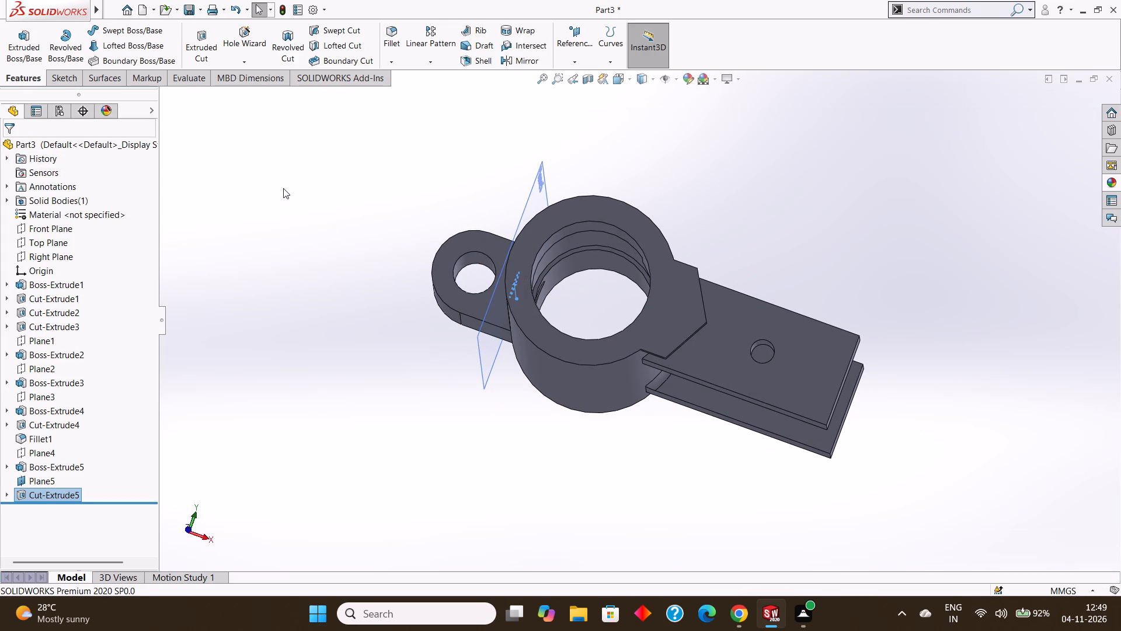
Hide the offset reference plane beside the lug (Plane5).
left_click(283, 188)
middle_click_drag(291, 187, 358, 210)
right_click(493, 198)
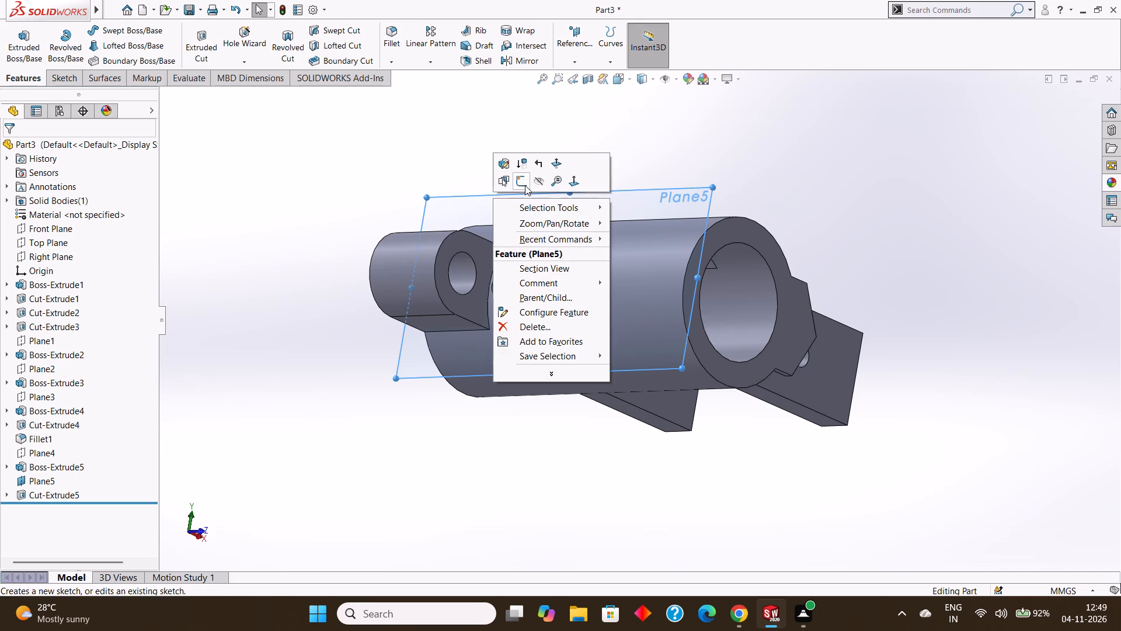
left_click(532, 180)
Apply the yellow appearance from the Solid category to the whole part.
middle_click_drag(476, 204, 424, 166)
middle_click_drag(438, 193, 436, 168)
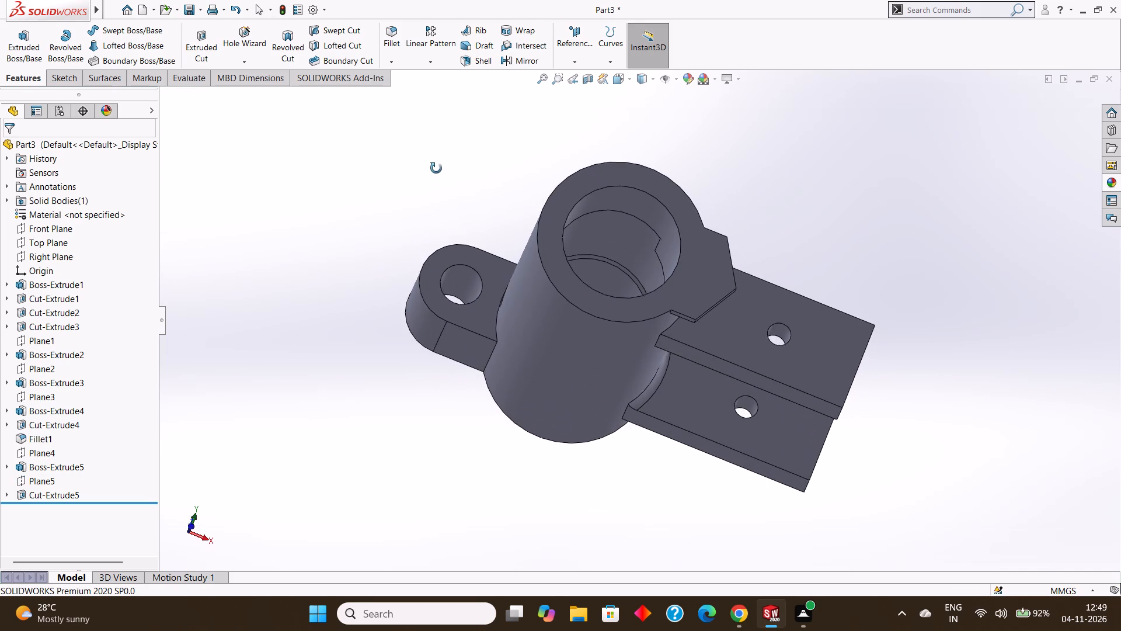
middle_click_drag(436, 168, 436, 167)
scroll(450, 198, "up", 2)
middle_click_drag(460, 206, 462, 154)
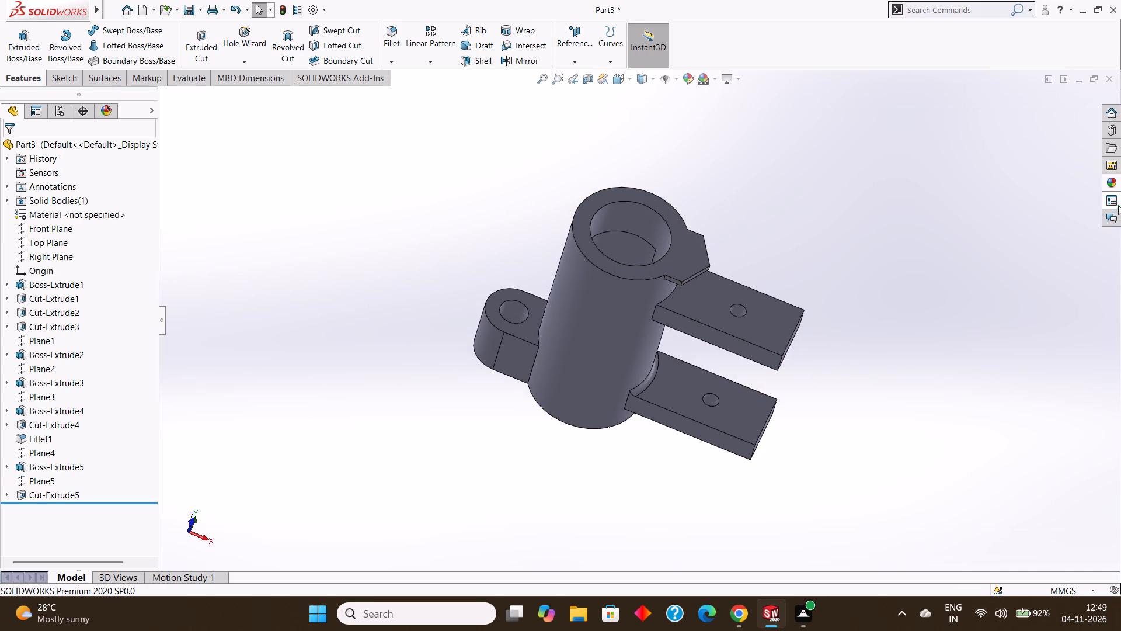
left_click(1110, 178)
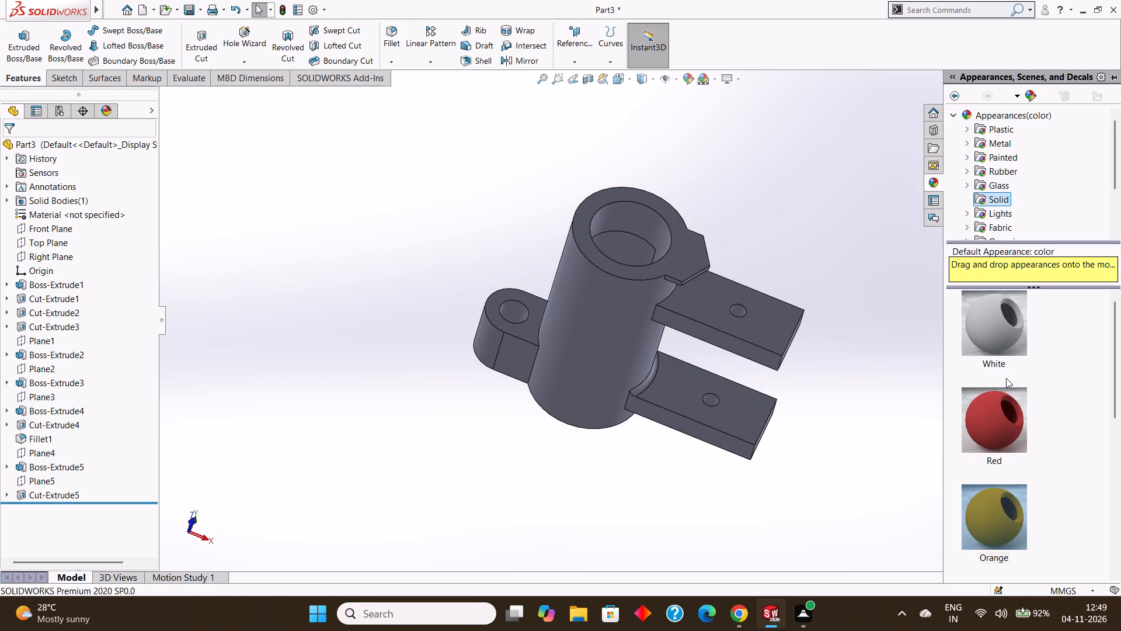
scroll(1005, 482, "down", 1)
left_click_drag(1004, 473, 791, 380)
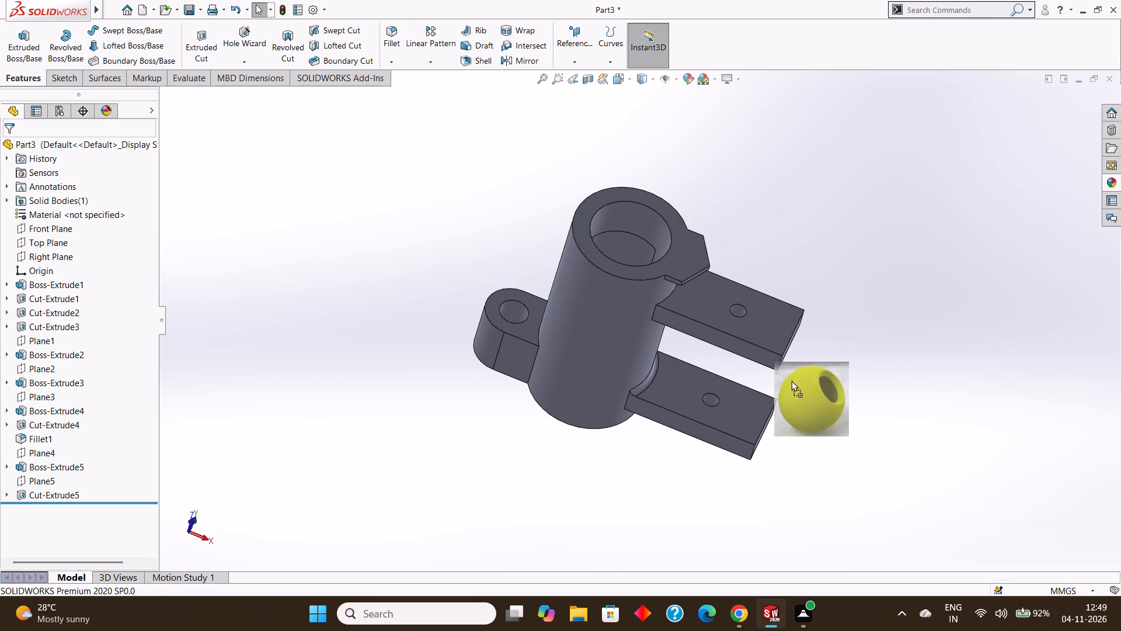
left_click_drag(791, 380, 644, 294)
left_click(658, 293)
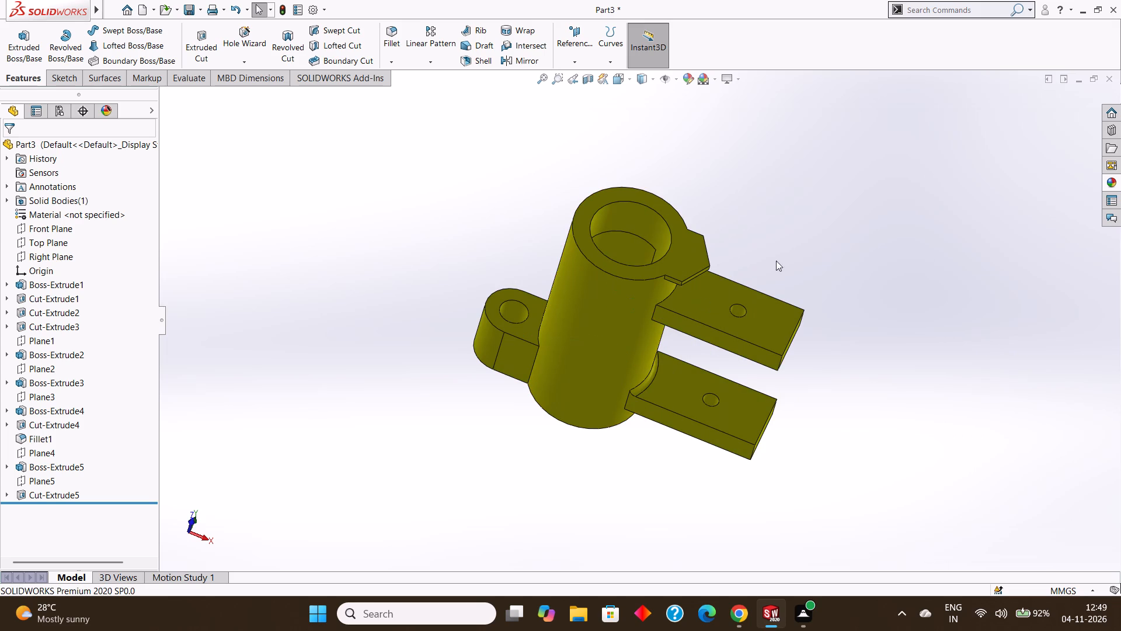
left_click(836, 231)
Save the part in the tryfuji folder under the name DOUBLE LUGGED BEARING HOUSING.
middle_click_drag(863, 247, 828, 137)
middle_click_drag(835, 202, 859, 265)
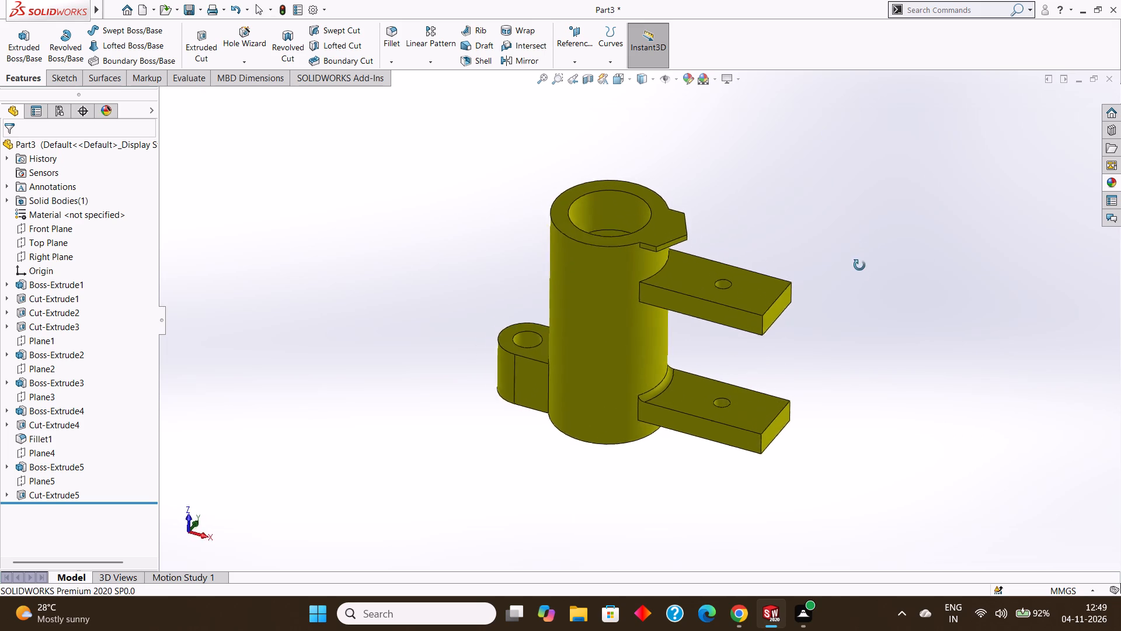
middle_click_drag(859, 265, 862, 278)
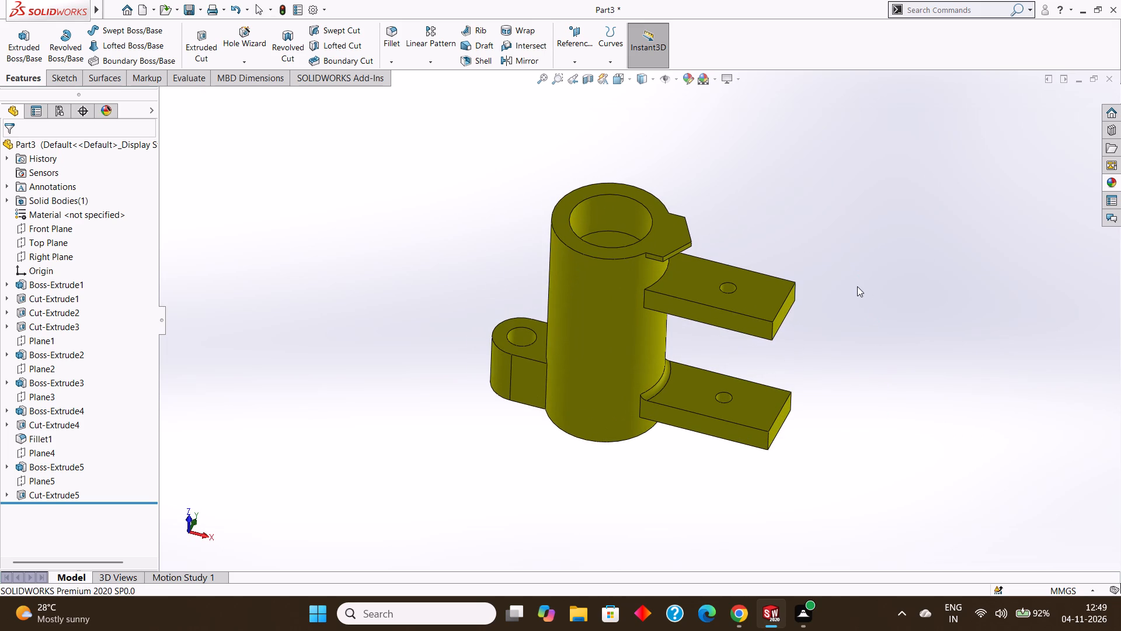
key("ctrl+s")
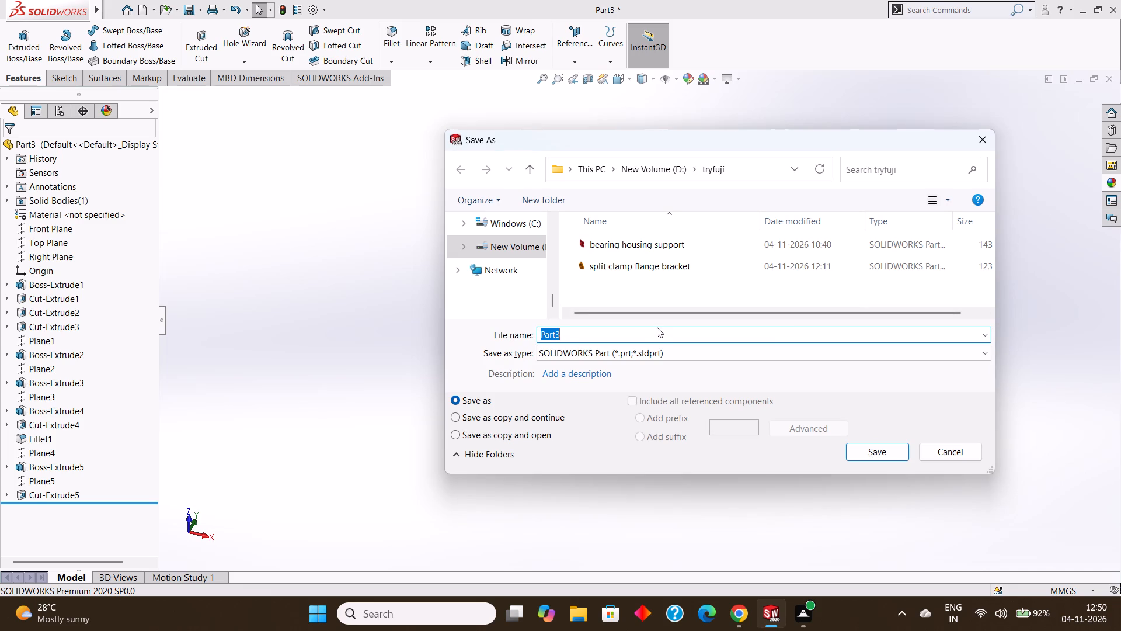
key("BackSpace")
type("DOUBLE")
key("space")
type("LUGGED")
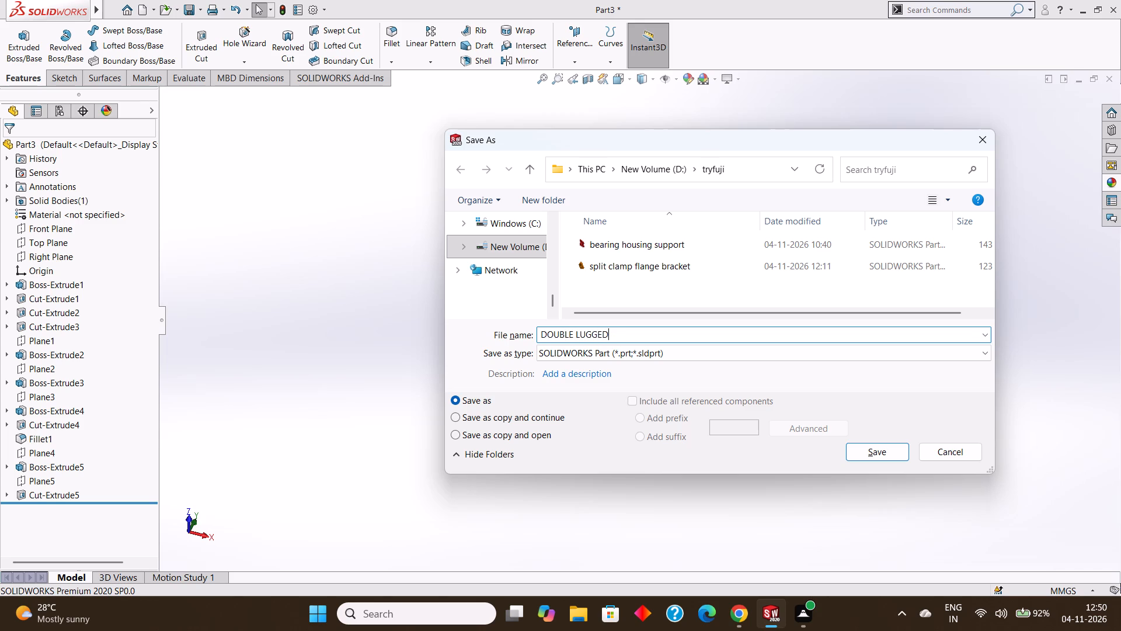
key("space")
key("n")
key("BackSpace")
type("BEARING")
key("space")
type("HOUSING")
key("Return")
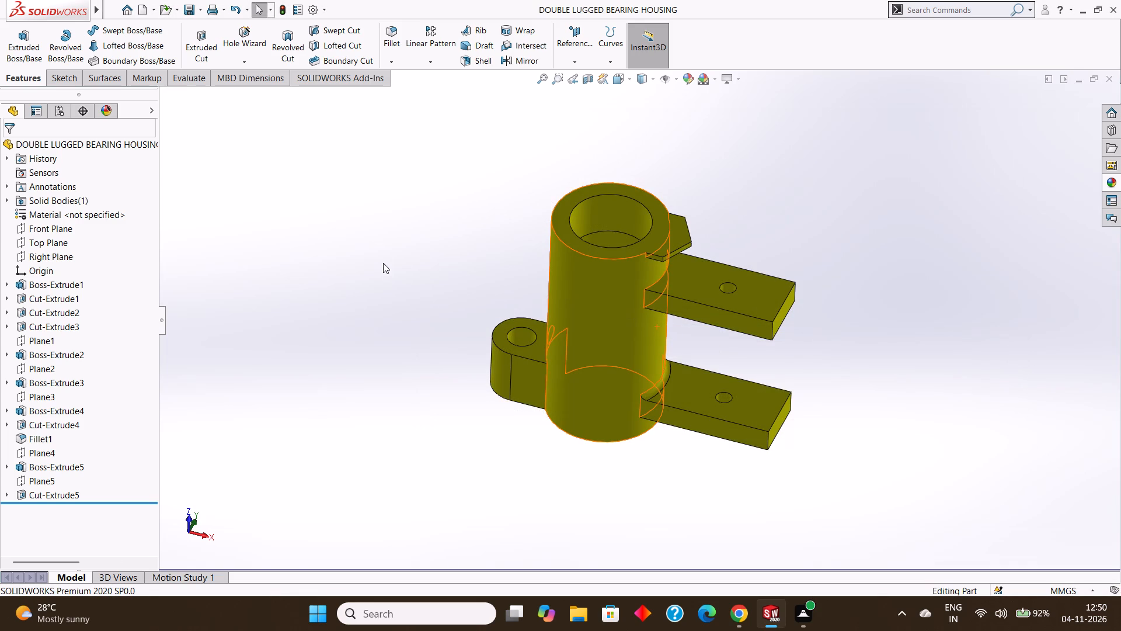
Save a copy of the part in CATIA Graphics (*.cgr) format, keeping the name DOUBLE LUGGED BEARING HOUSING.
left_click(199, 8)
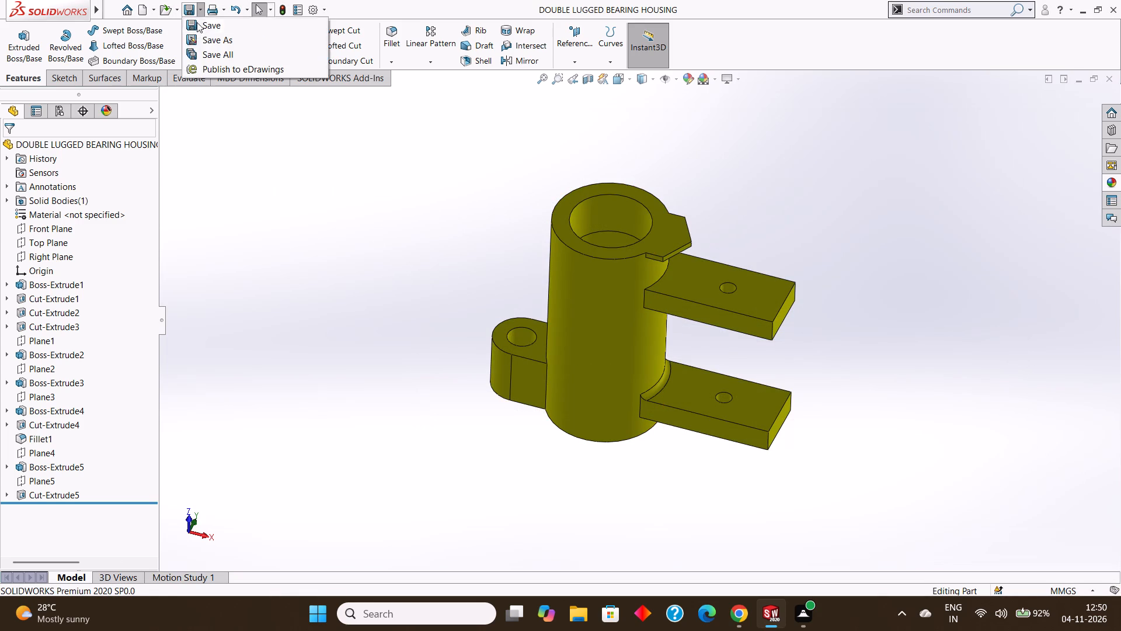
left_click(207, 39)
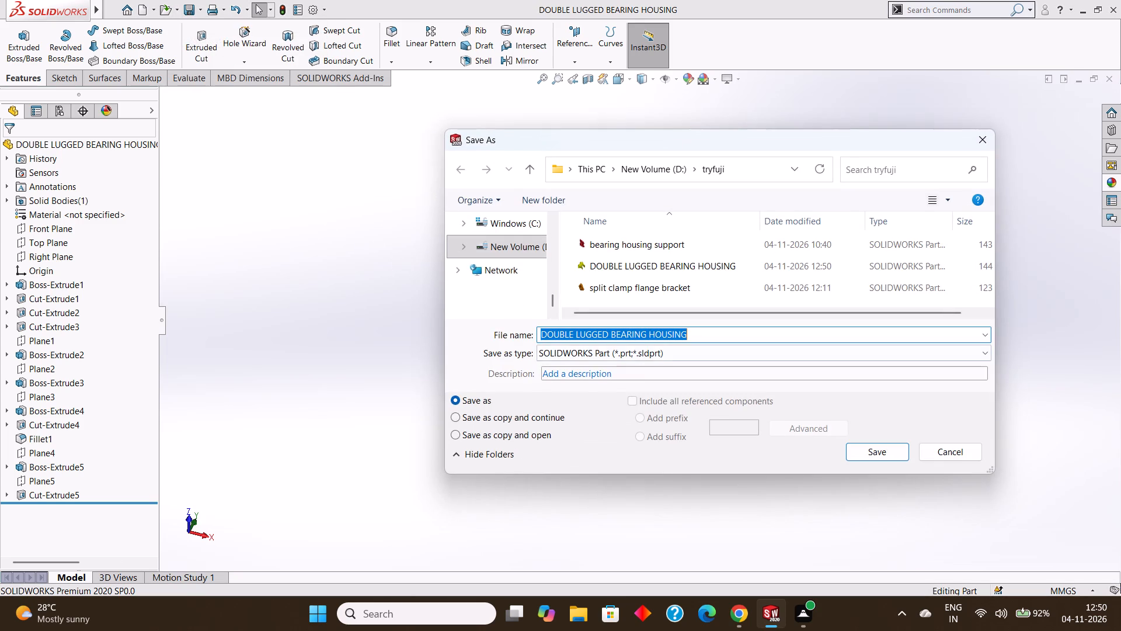
left_click(653, 353)
left_click(633, 92)
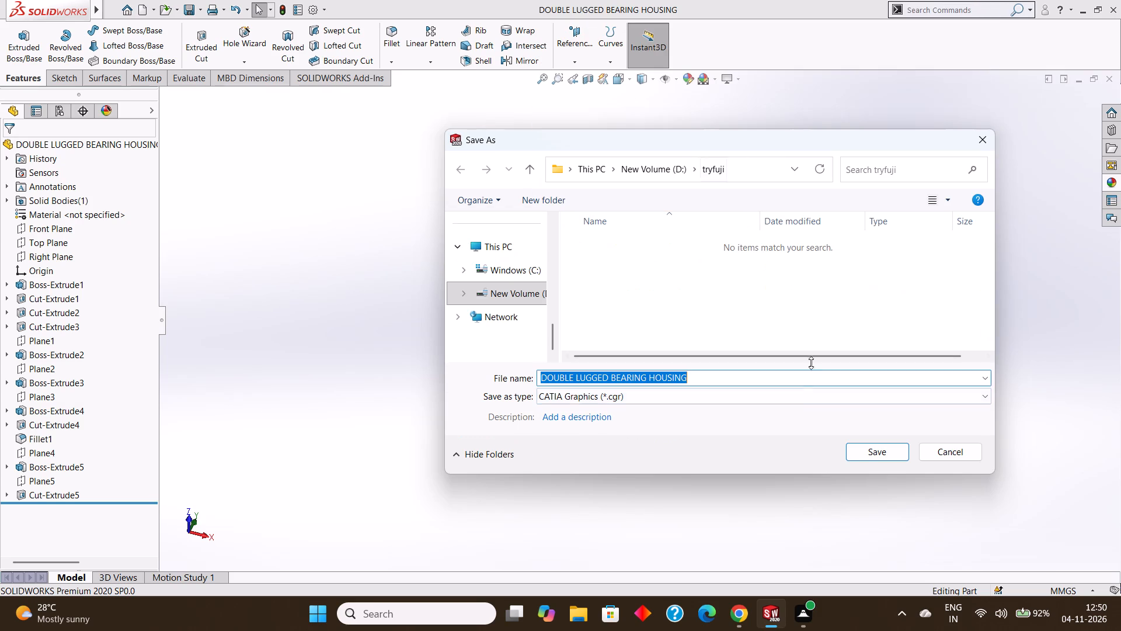
left_click(870, 451)
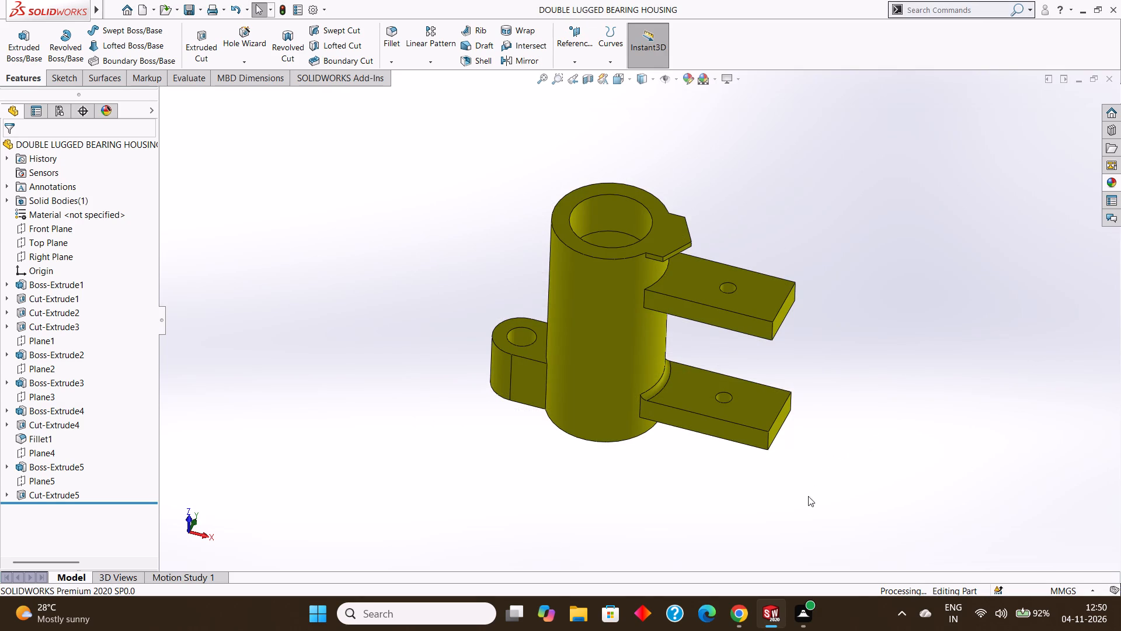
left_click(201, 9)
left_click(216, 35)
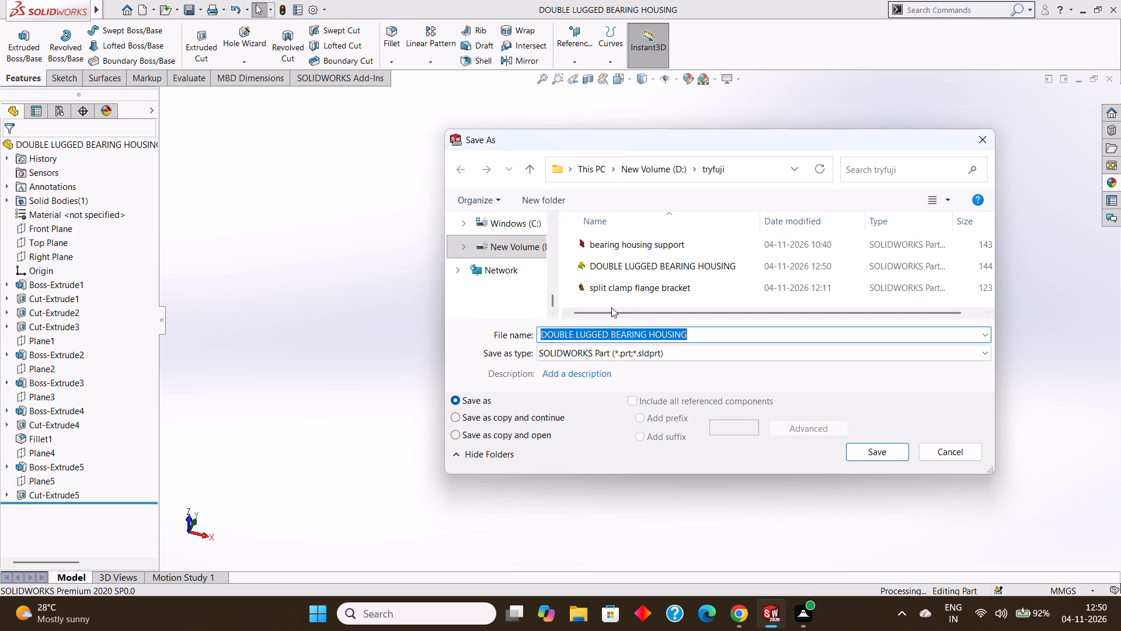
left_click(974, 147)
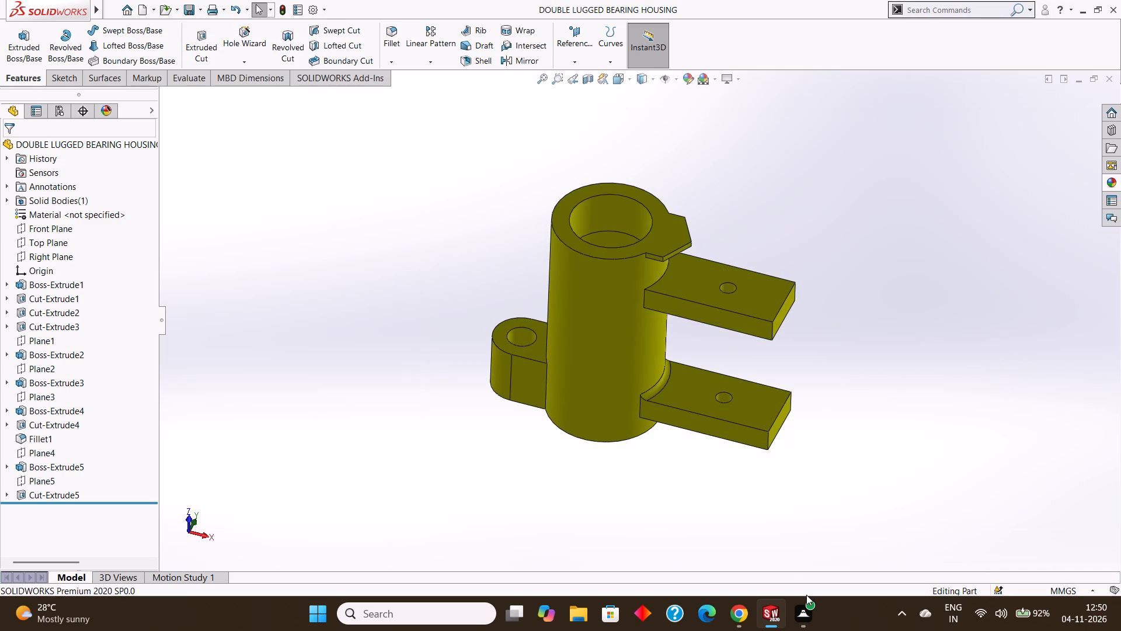